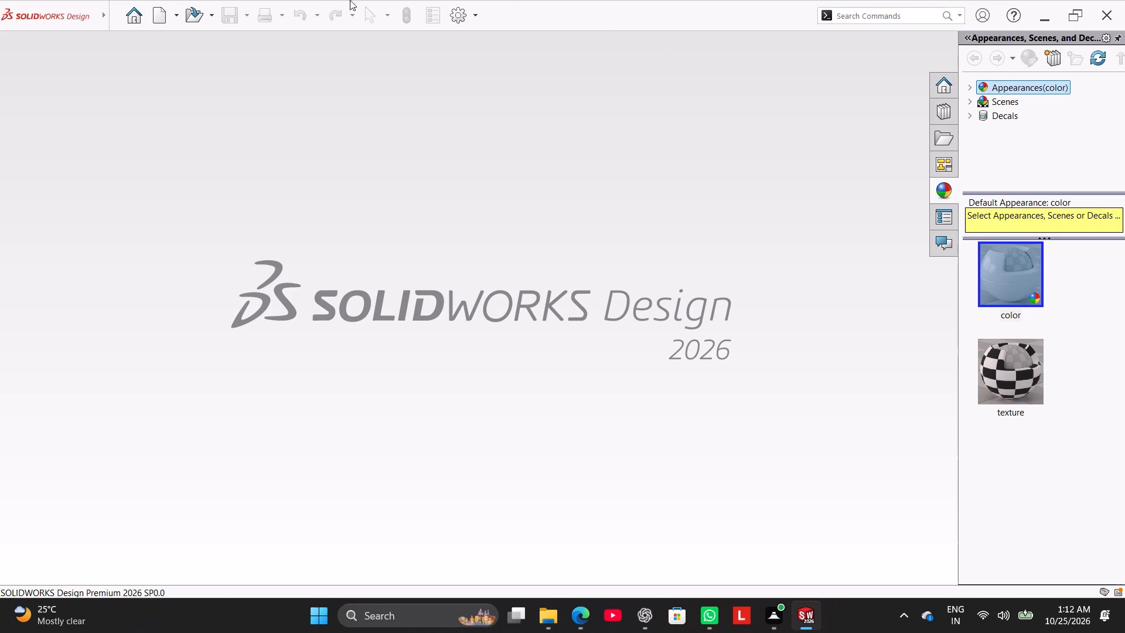
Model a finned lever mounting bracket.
Create a new part document.
left_click(167, 6)
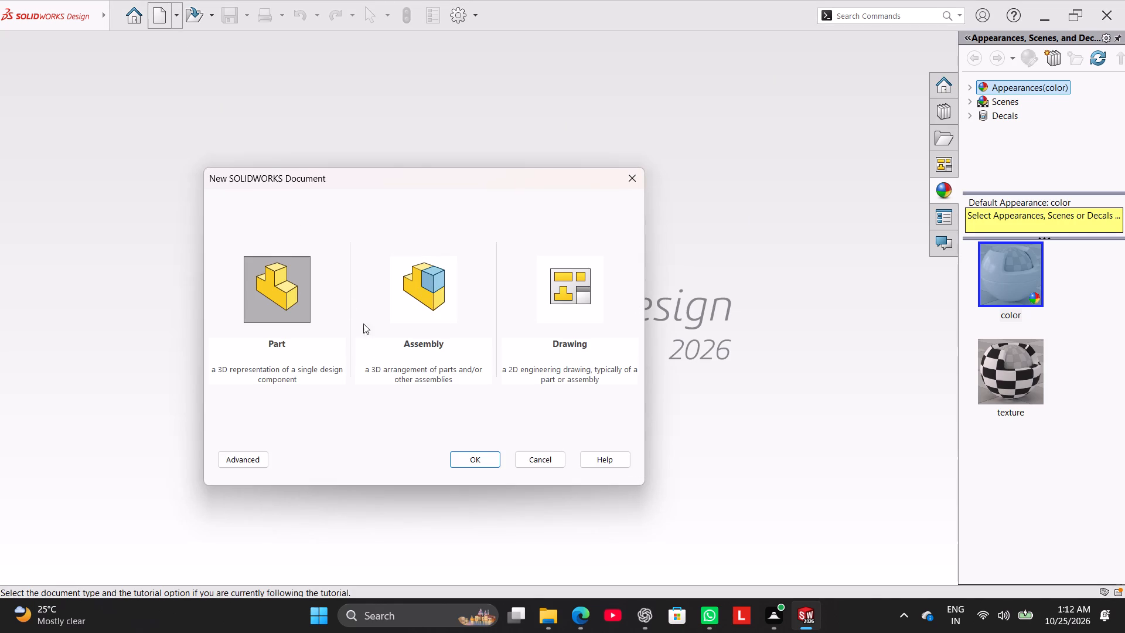
left_click(461, 464)
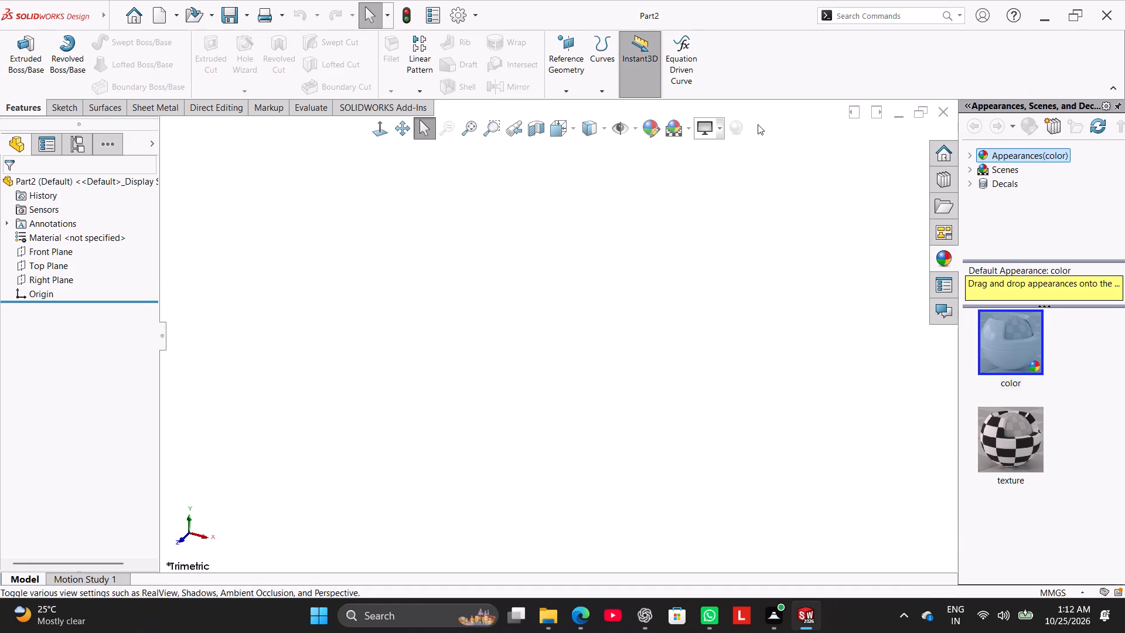
On the Top Plane, sketch a circle centred on the origin and set its diameter to 50 mm.
left_click(70, 104)
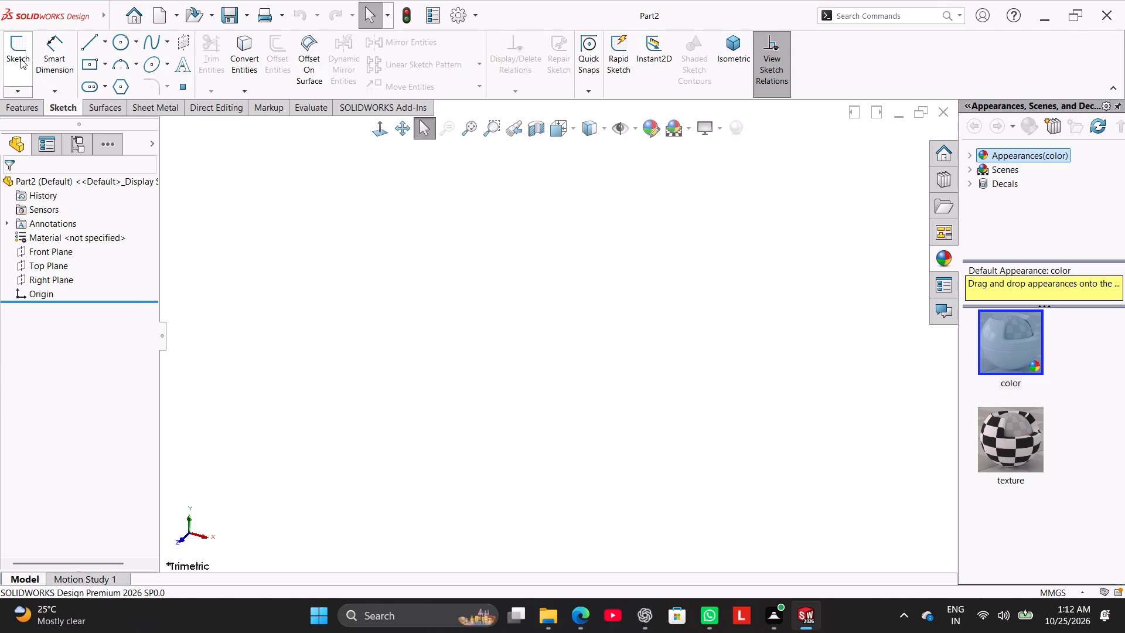
left_click(21, 59)
left_click(359, 317)
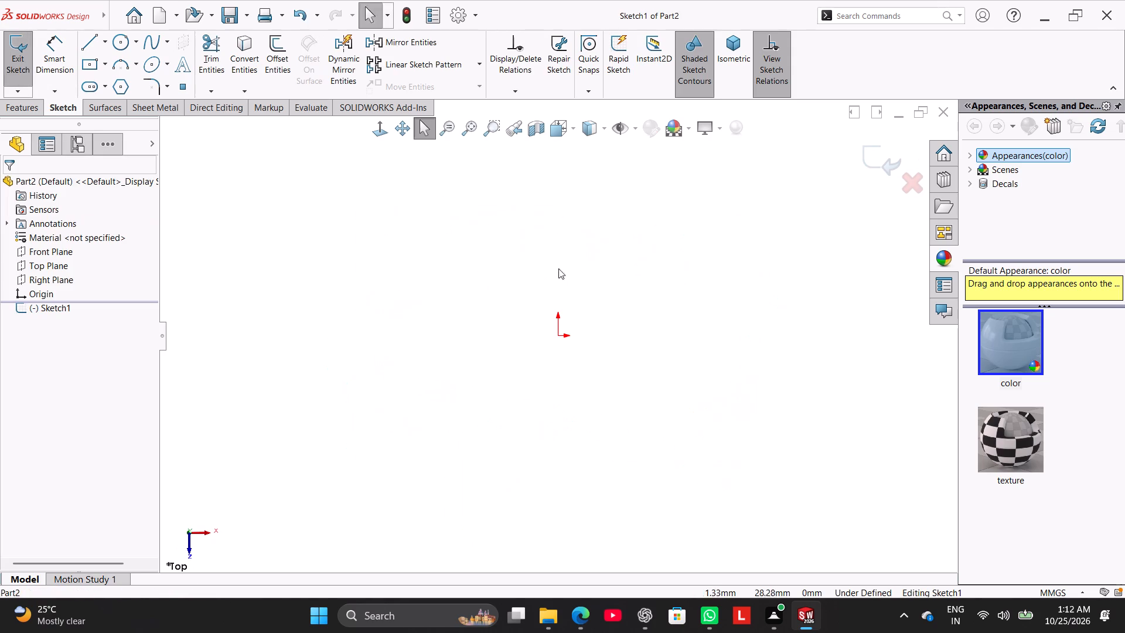
left_click(117, 39)
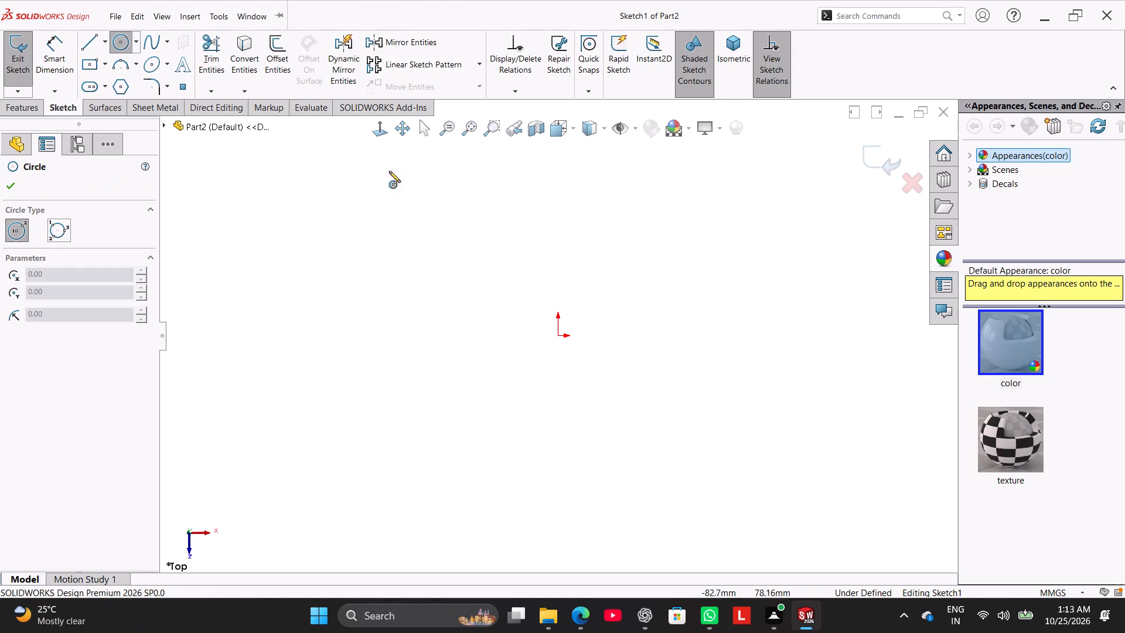
left_click(561, 333)
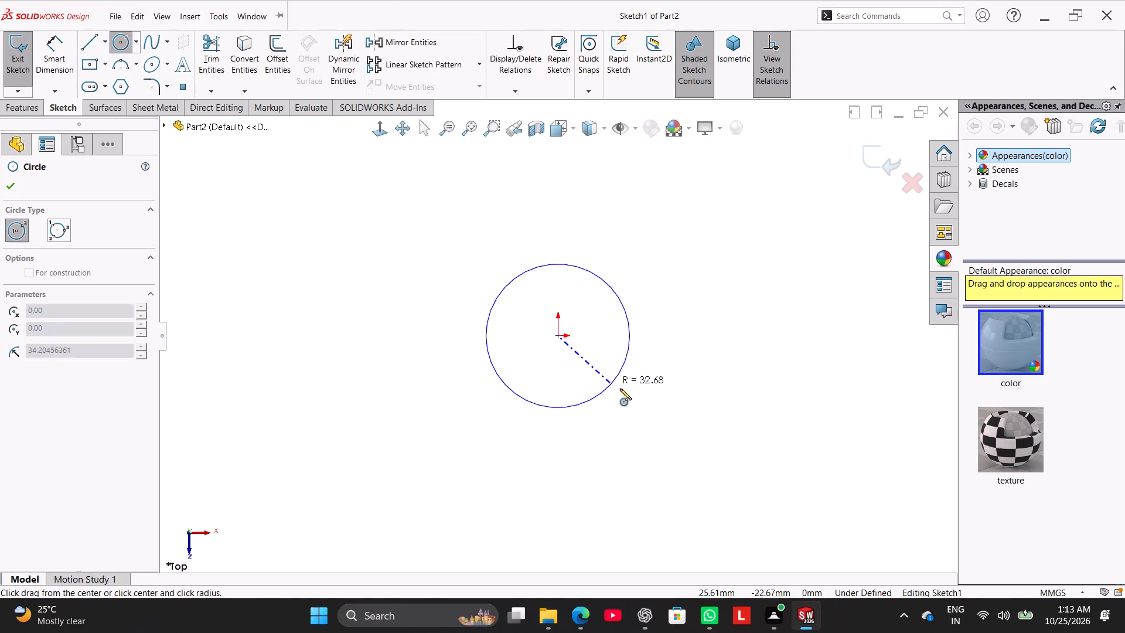
left_click(629, 394)
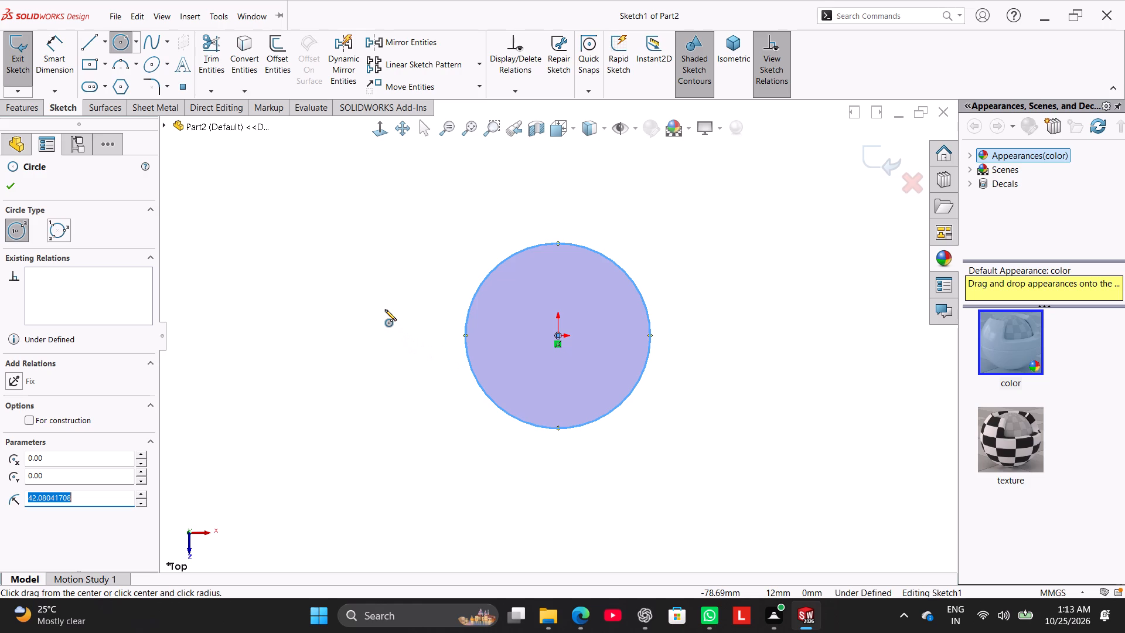
left_click(59, 50)
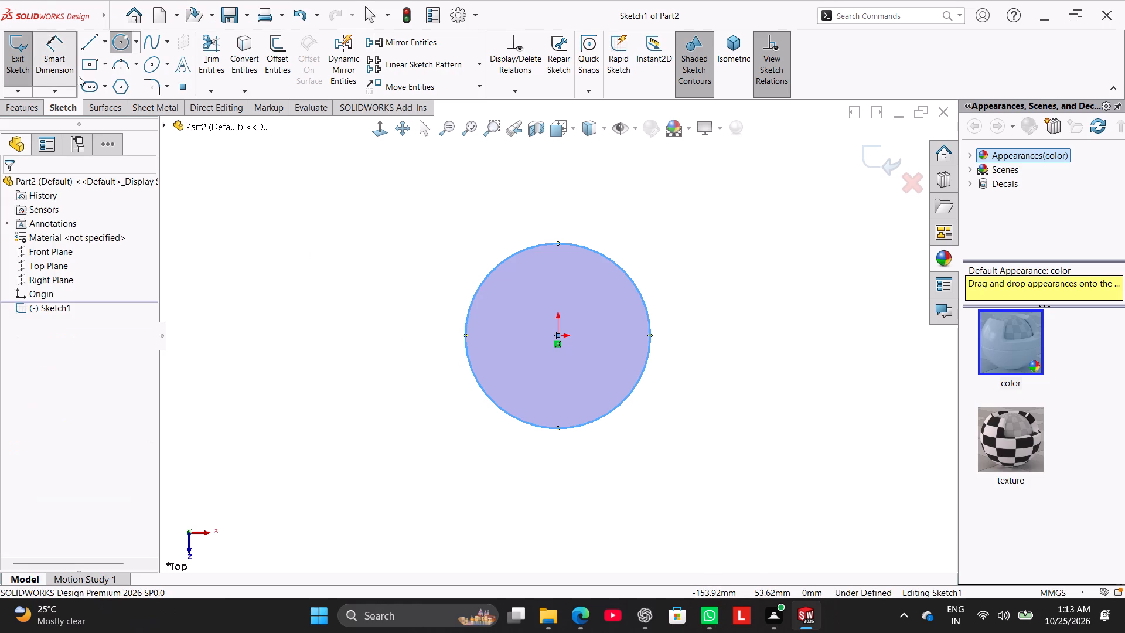
left_click(483, 280)
left_click(400, 211)
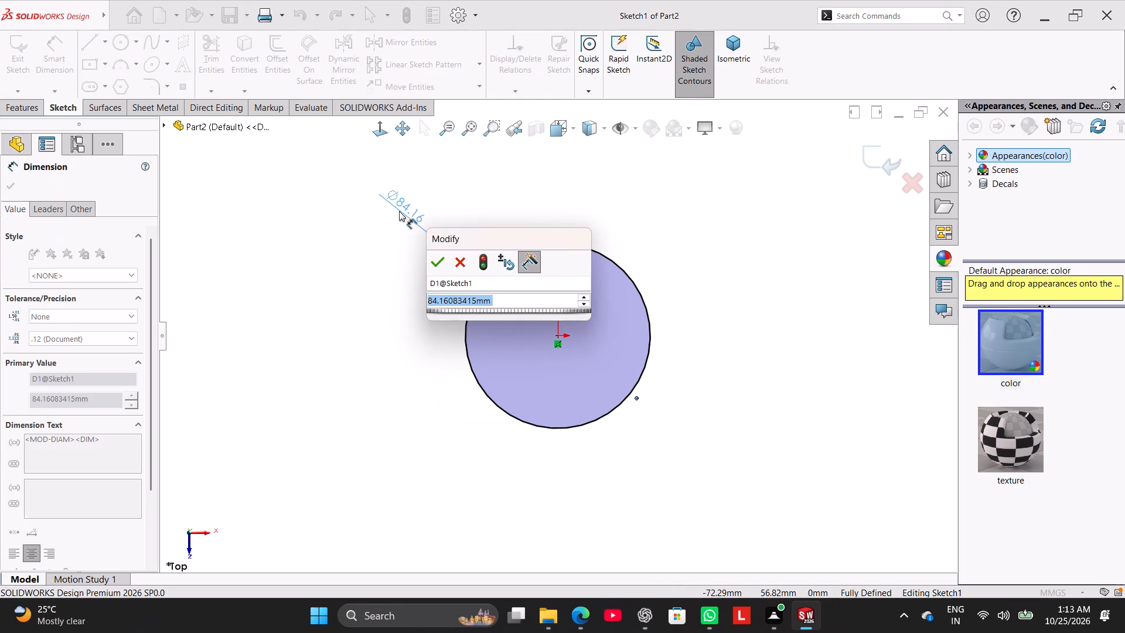
type("50")
key("Return")
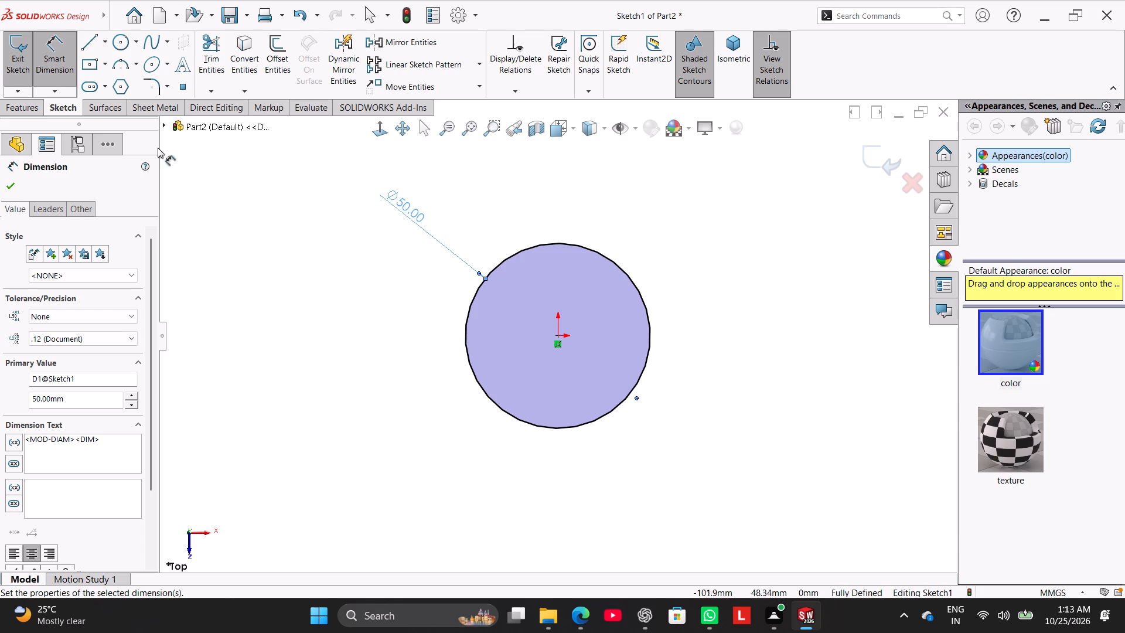
Extrude the 50 mm circle with the direction reversed, downward, to a blind depth of 33.5-8.5 (25 mm).
left_click(32, 110)
left_click(30, 59)
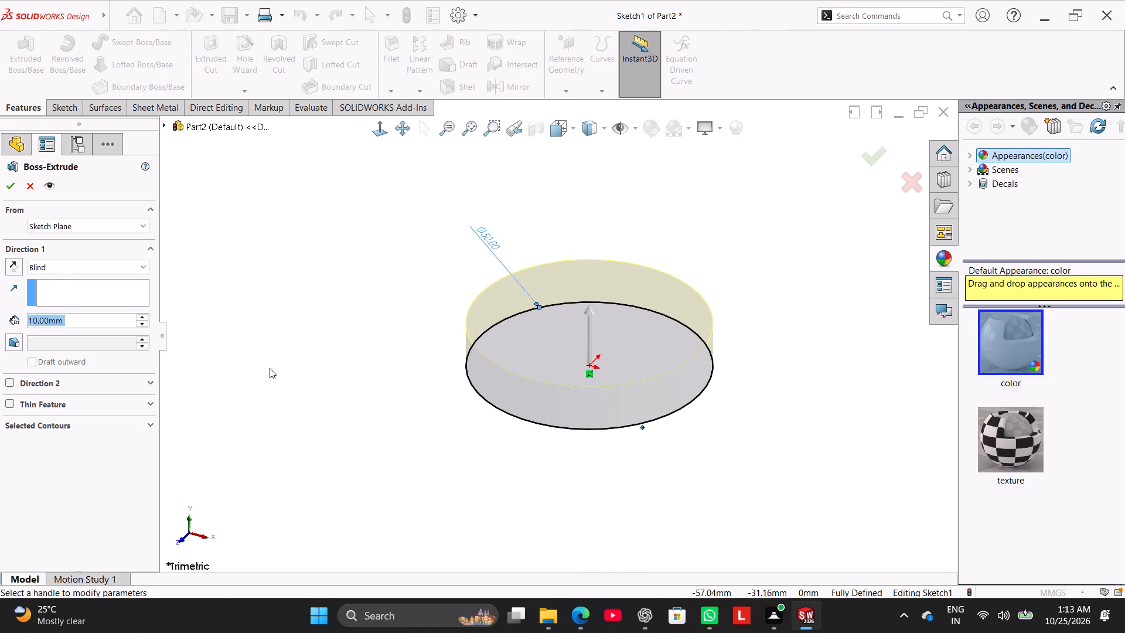
middle_click_drag(281, 377, 357, 305)
right_click_drag(330, 380, 489, 242)
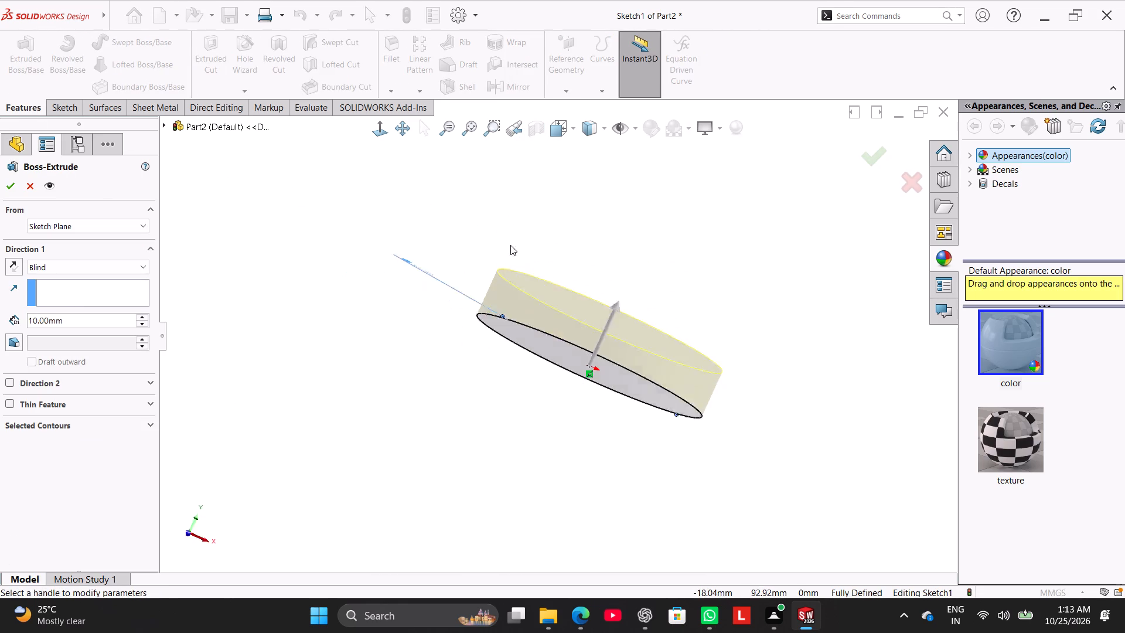
right_click_drag(357, 360, 677, 150)
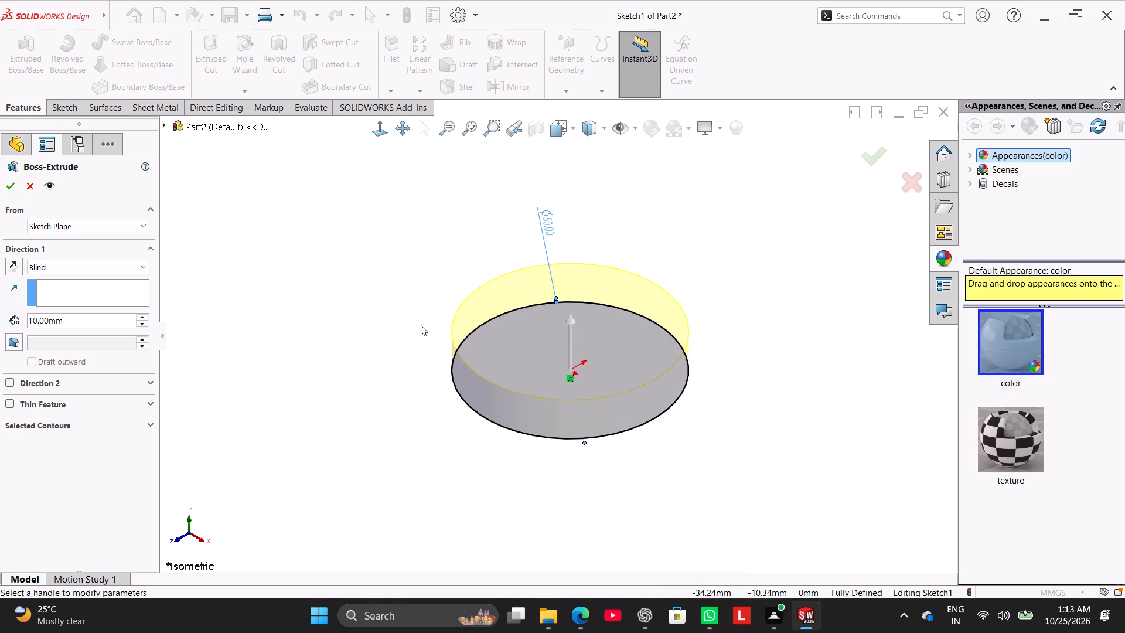
right_click_drag(362, 344, 651, 157)
middle_click_drag(371, 283, 365, 297)
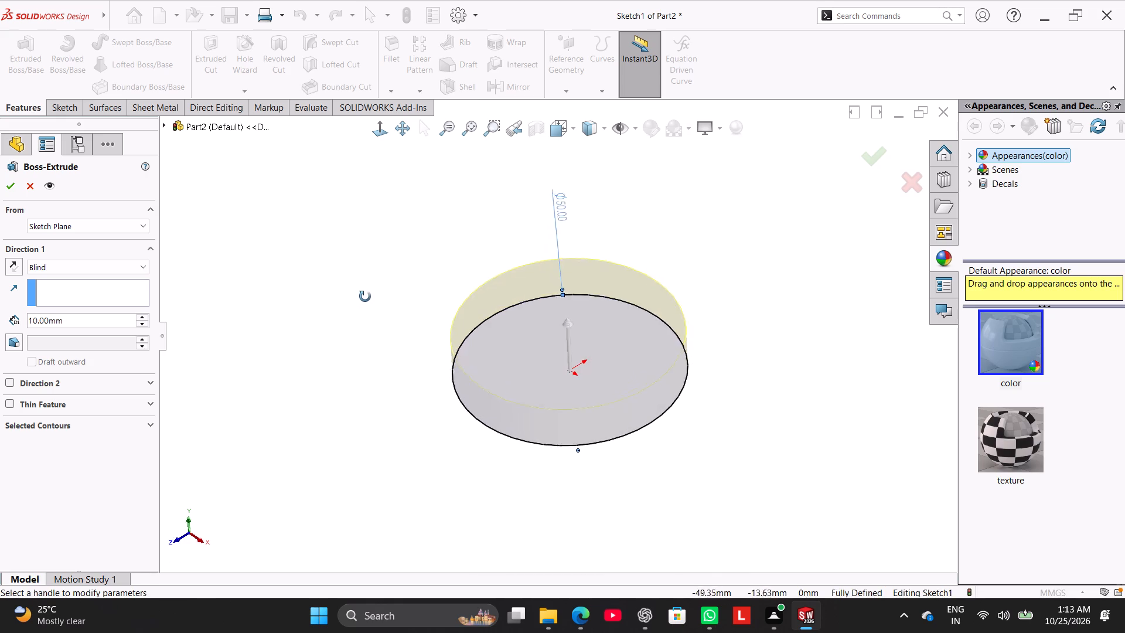
middle_click_drag(365, 297, 380, 252)
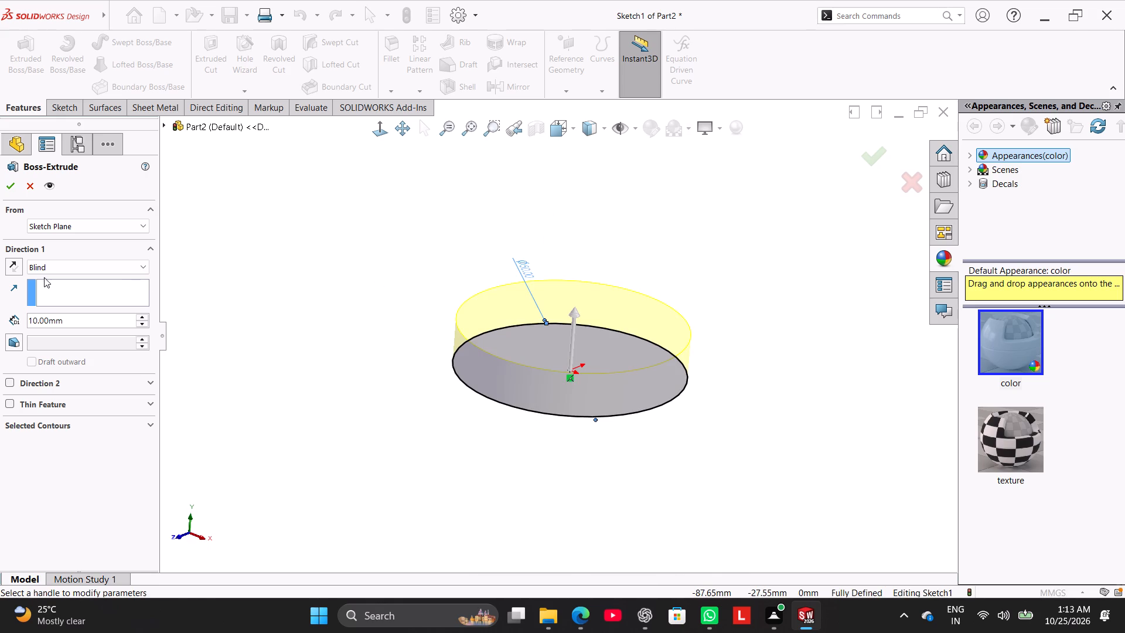
left_click(13, 265)
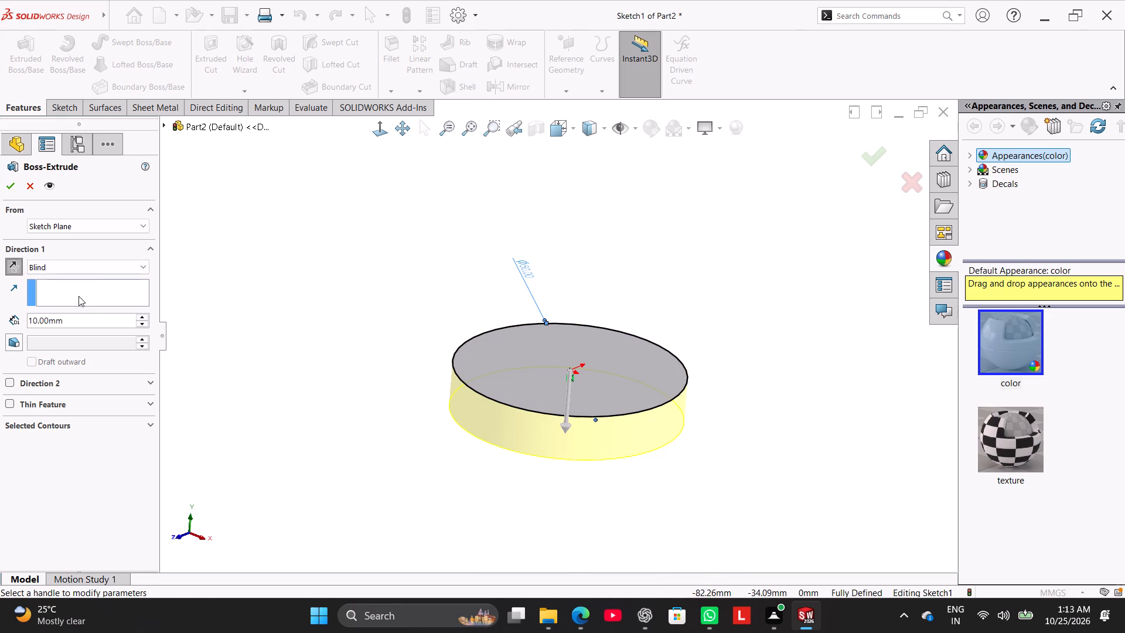
double_click(83, 315)
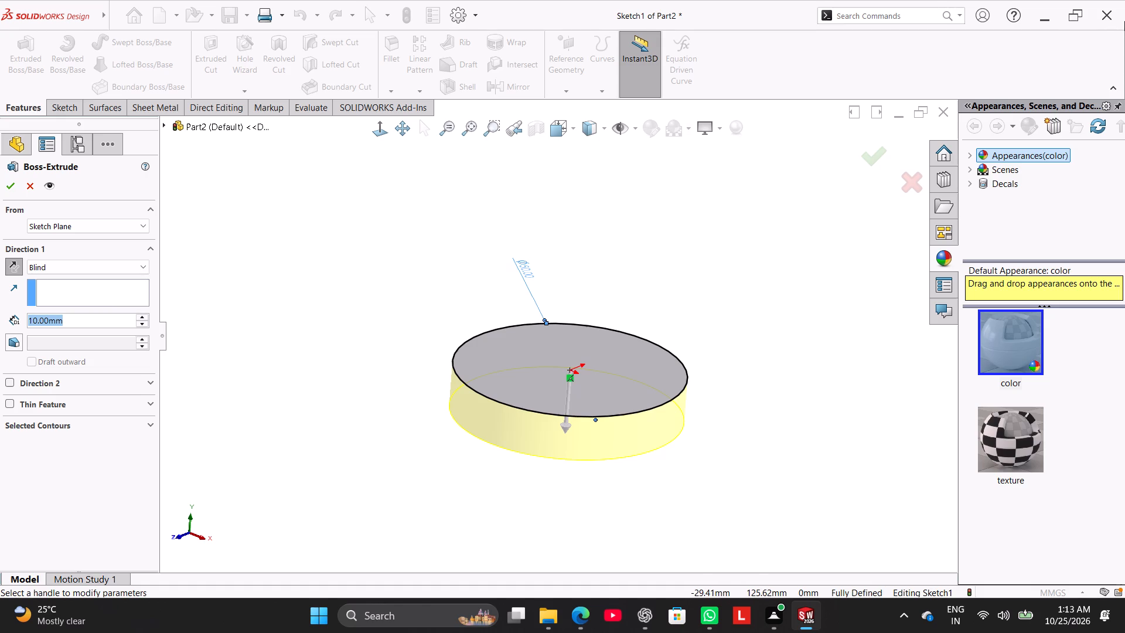
type("33.")
key("5")
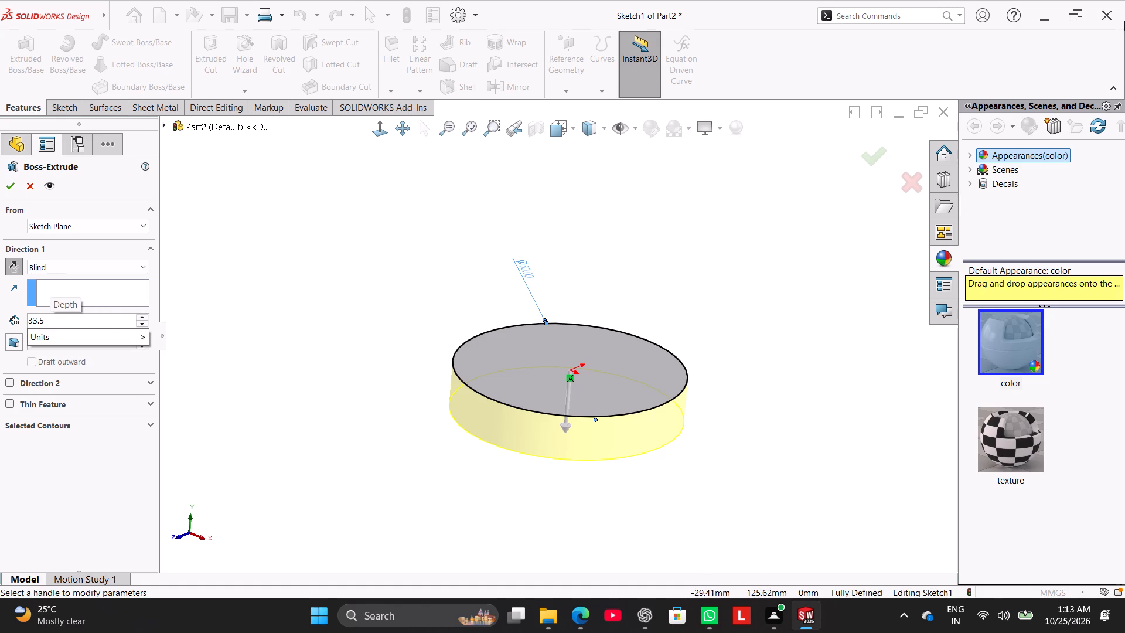
key("minus")
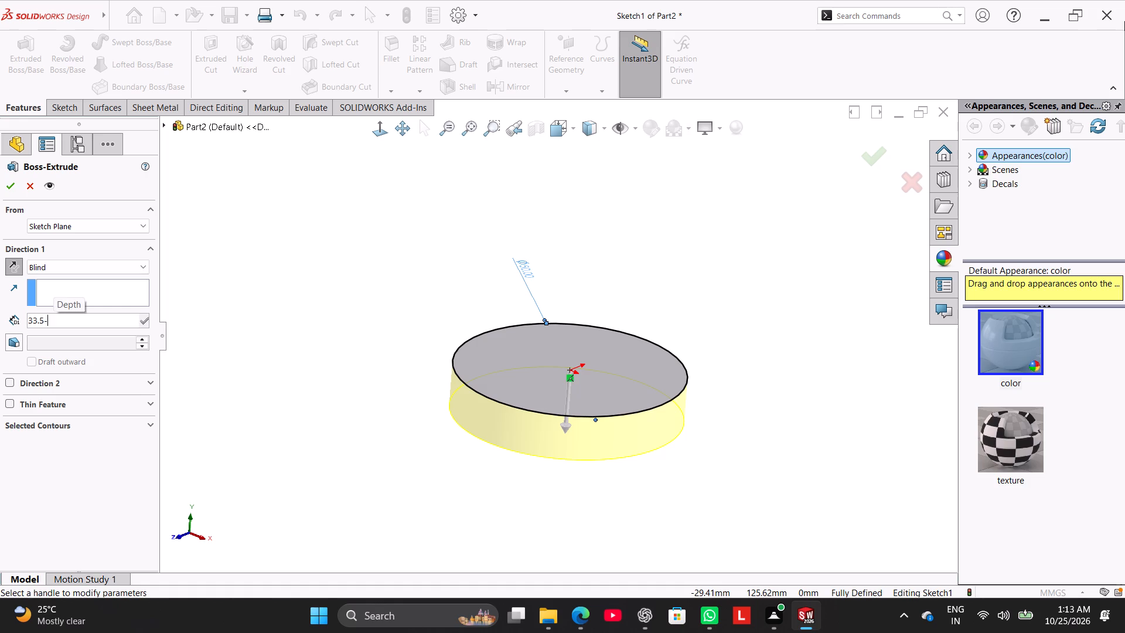
type("8.5")
key("Return")
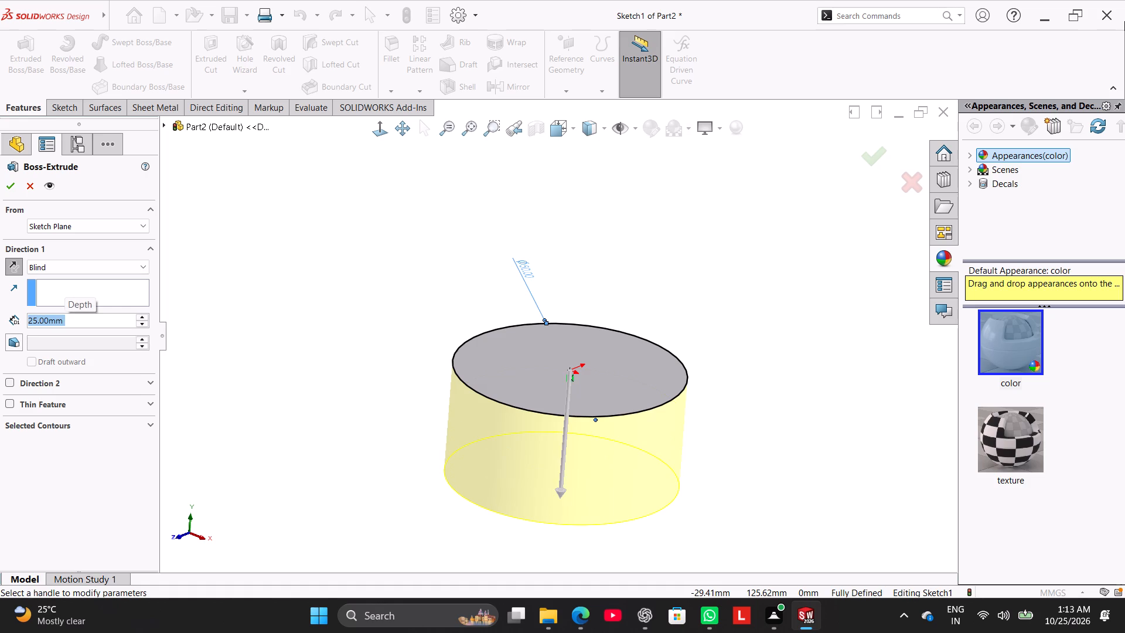
left_click(12, 184)
left_click(507, 260)
Start a sketch on the cylinder's top face and draw an origin-centred circle with a diameter of 38 mm.
scroll(414, 314, "up", 2)
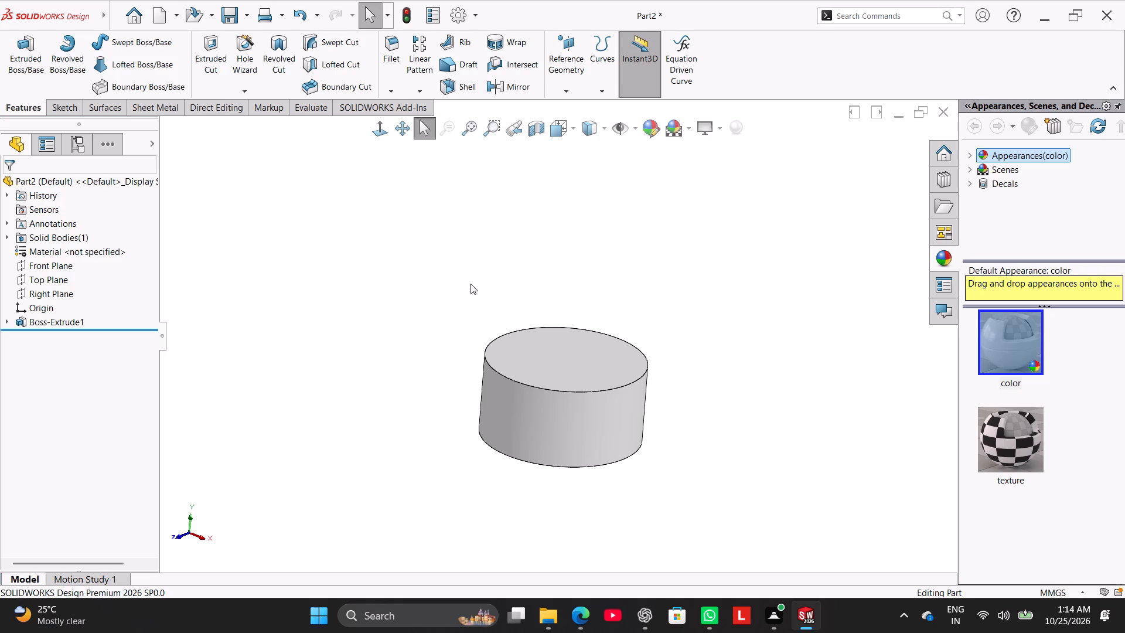
right_click(570, 348)
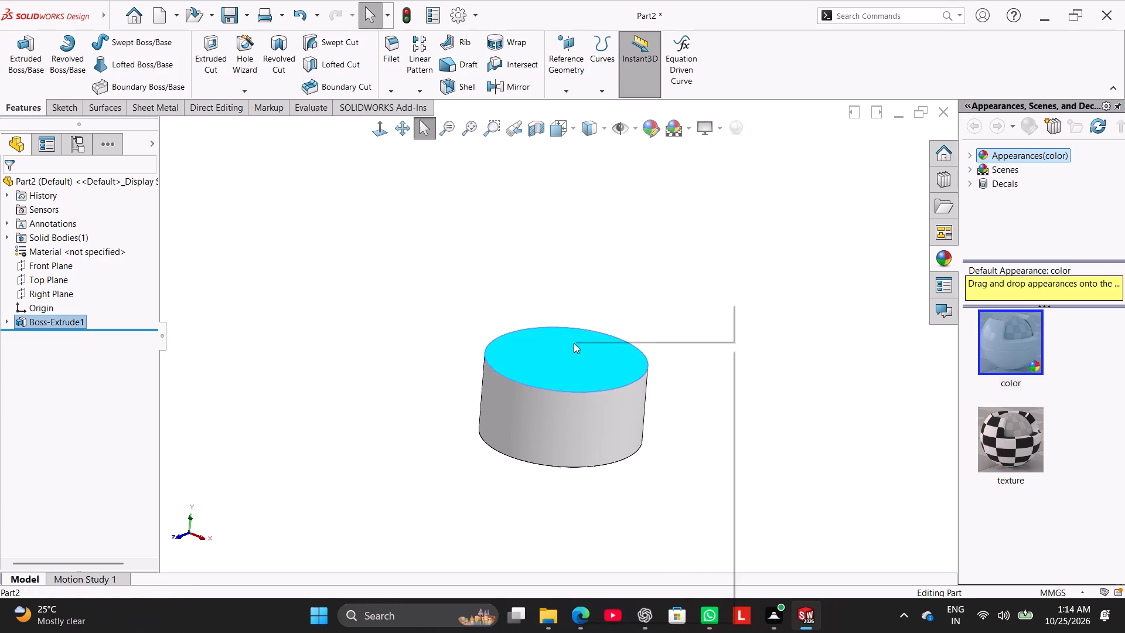
left_click(601, 328)
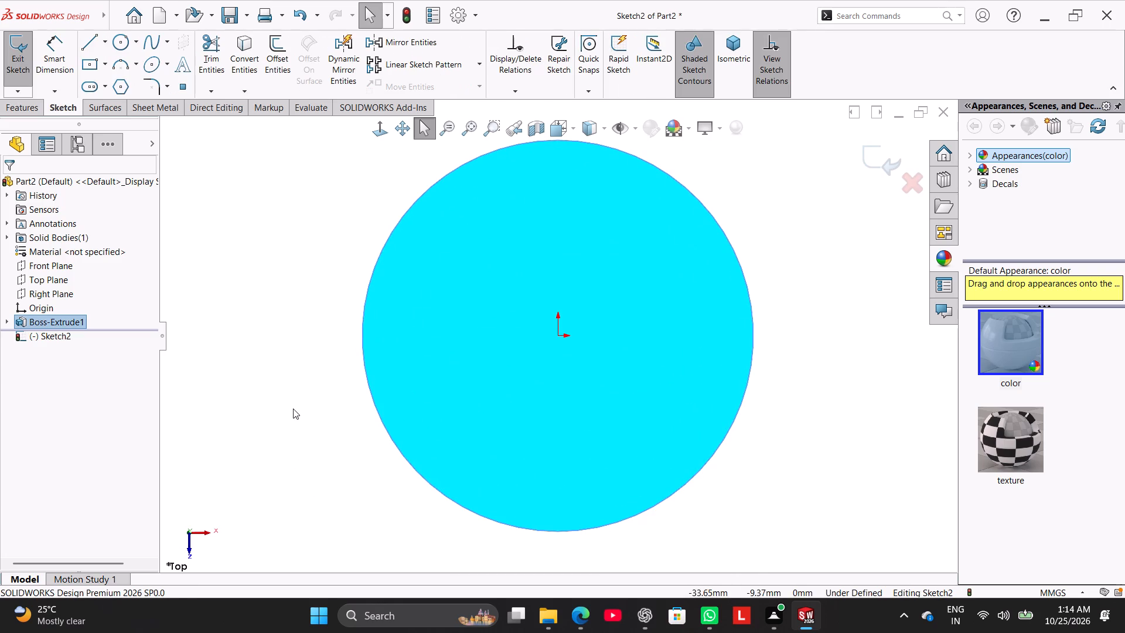
left_click(292, 405)
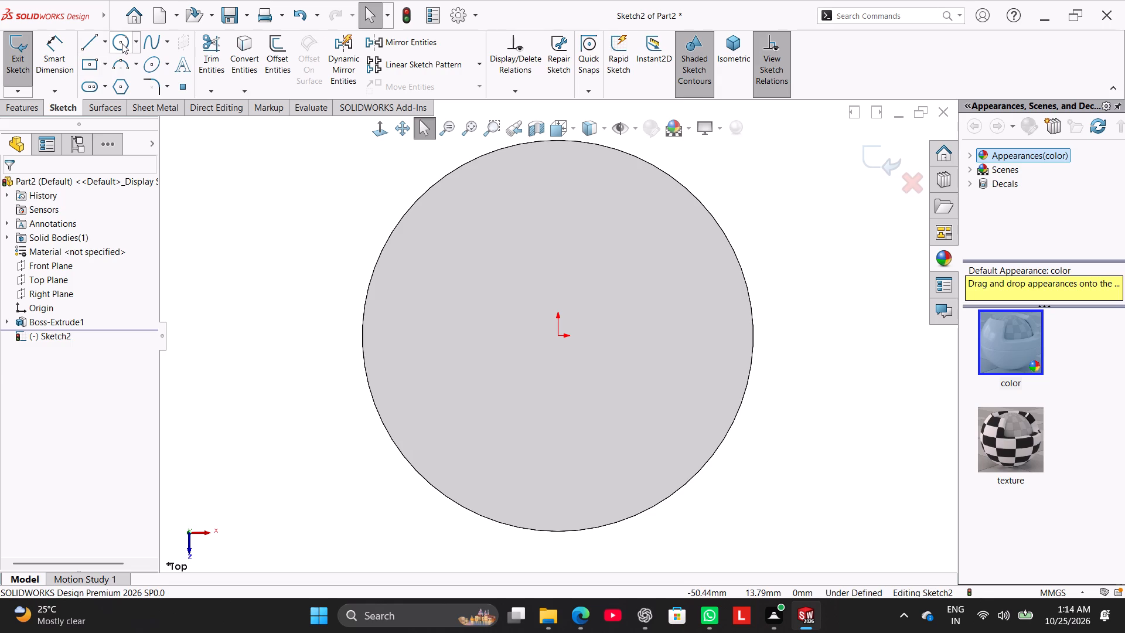
left_click(122, 43)
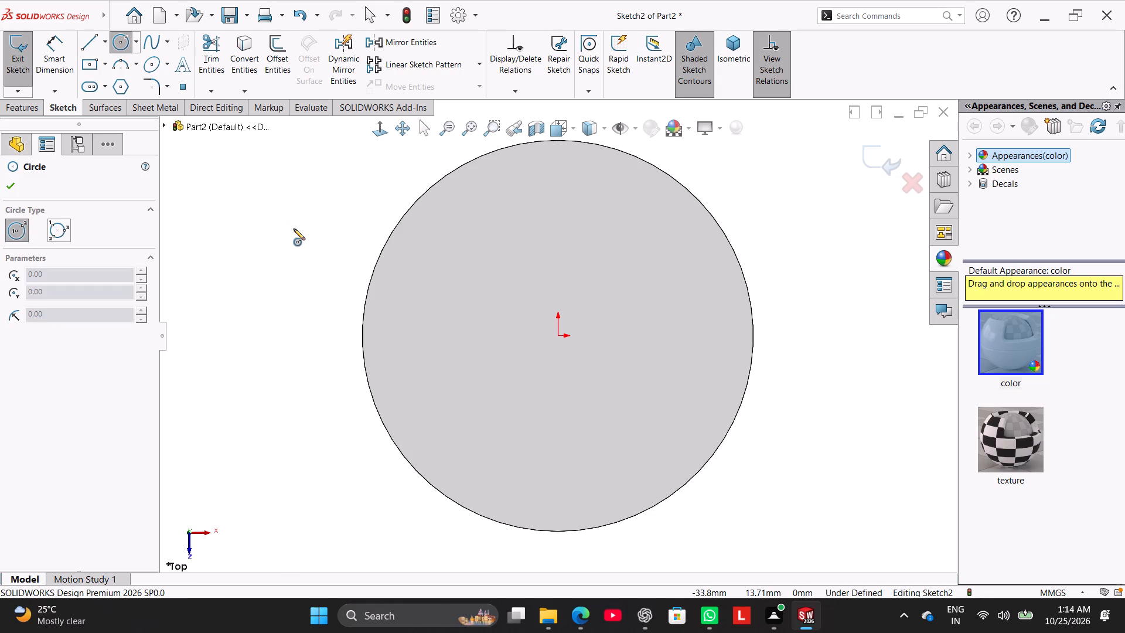
left_click(555, 338)
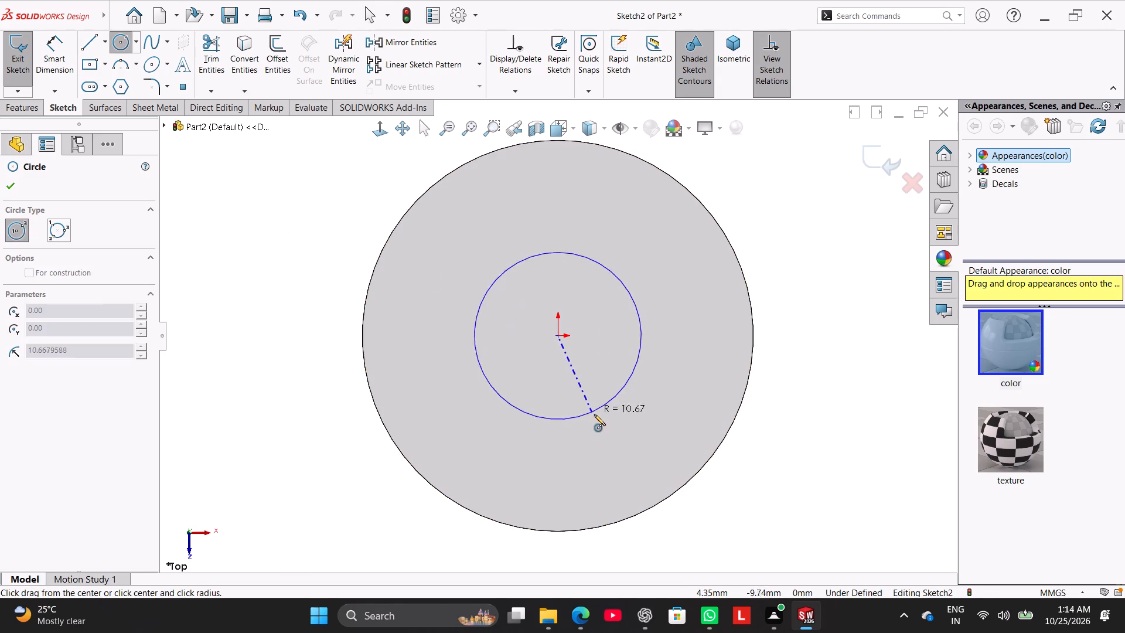
left_click(604, 425)
left_click(63, 66)
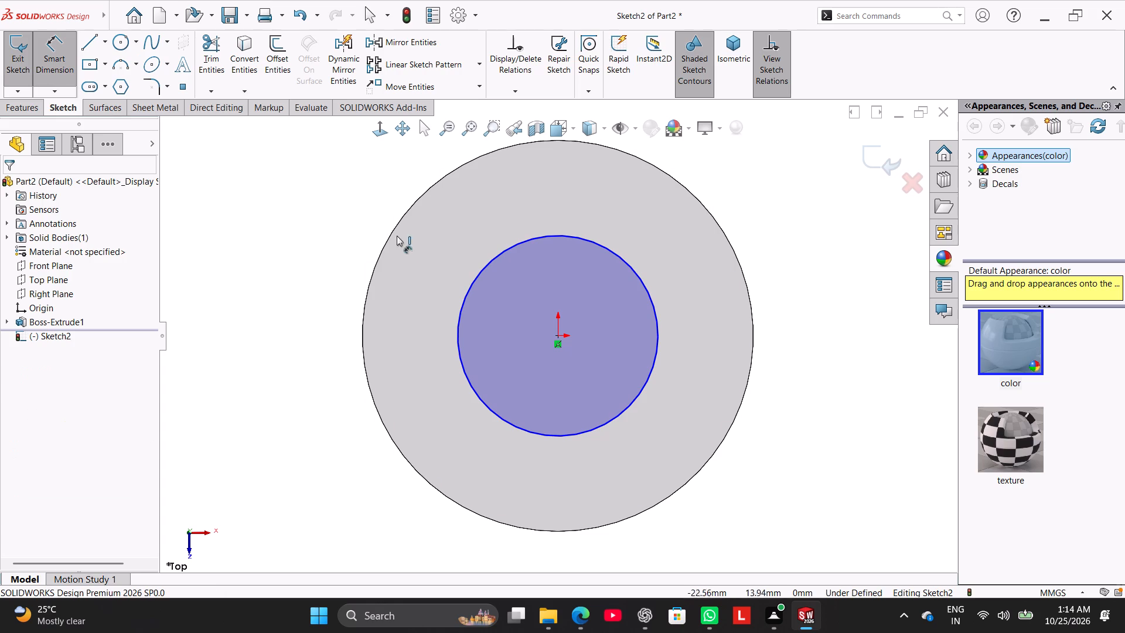
left_click(475, 280)
left_click(284, 187)
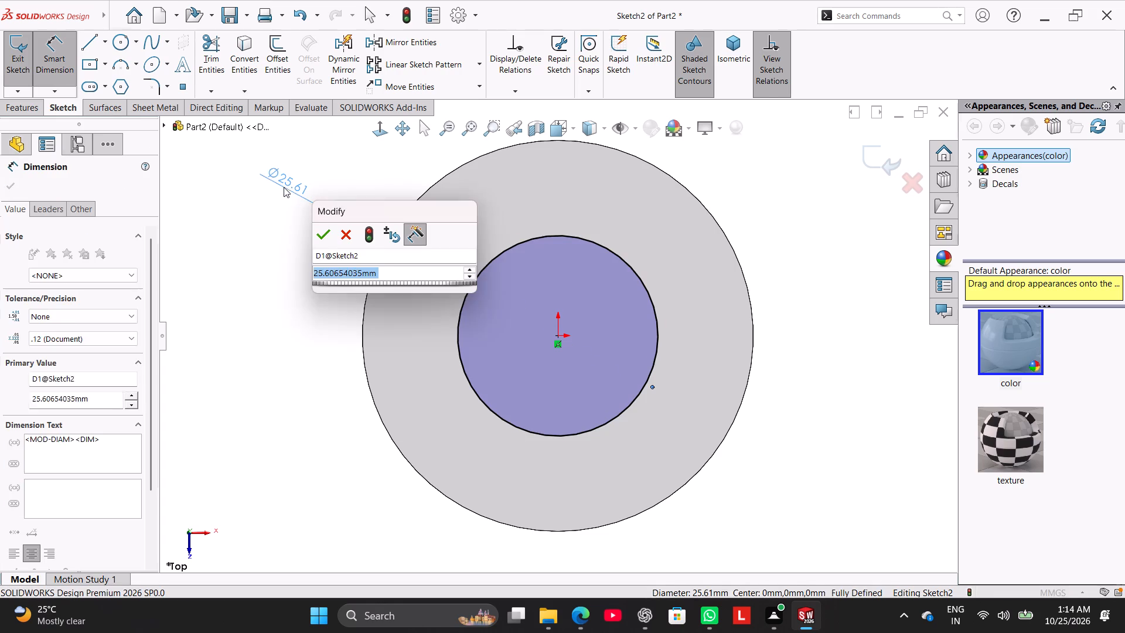
key("3")
key("8")
key("Return")
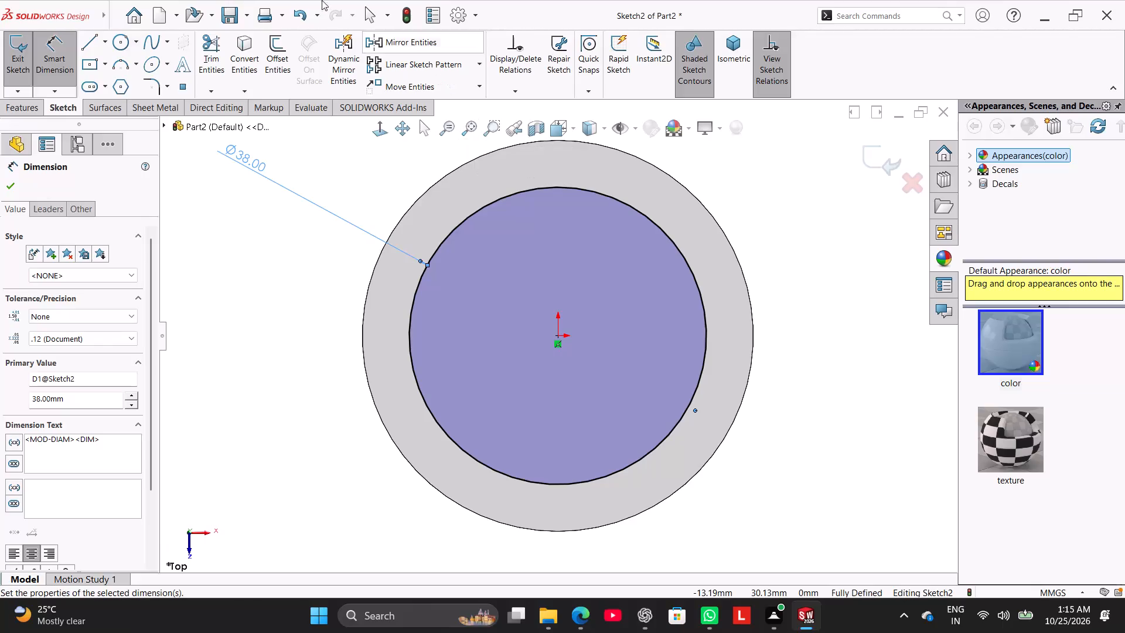
Add a concentric inner circle at the origin and set its diameter to 31 mm.
left_click(119, 40)
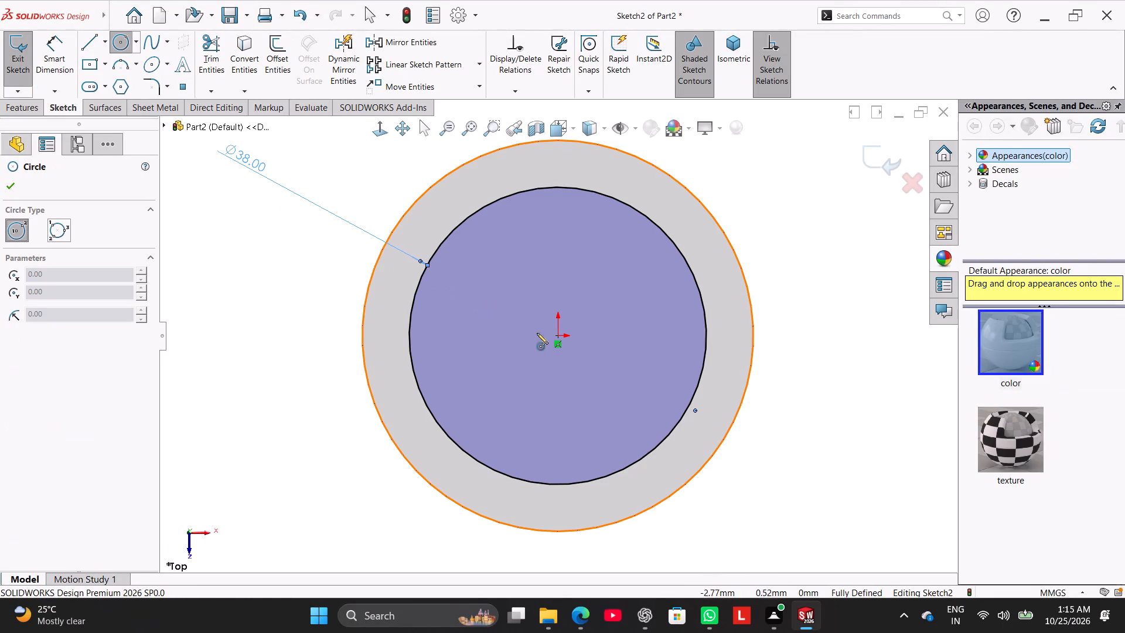
left_click(555, 336)
left_click(563, 413)
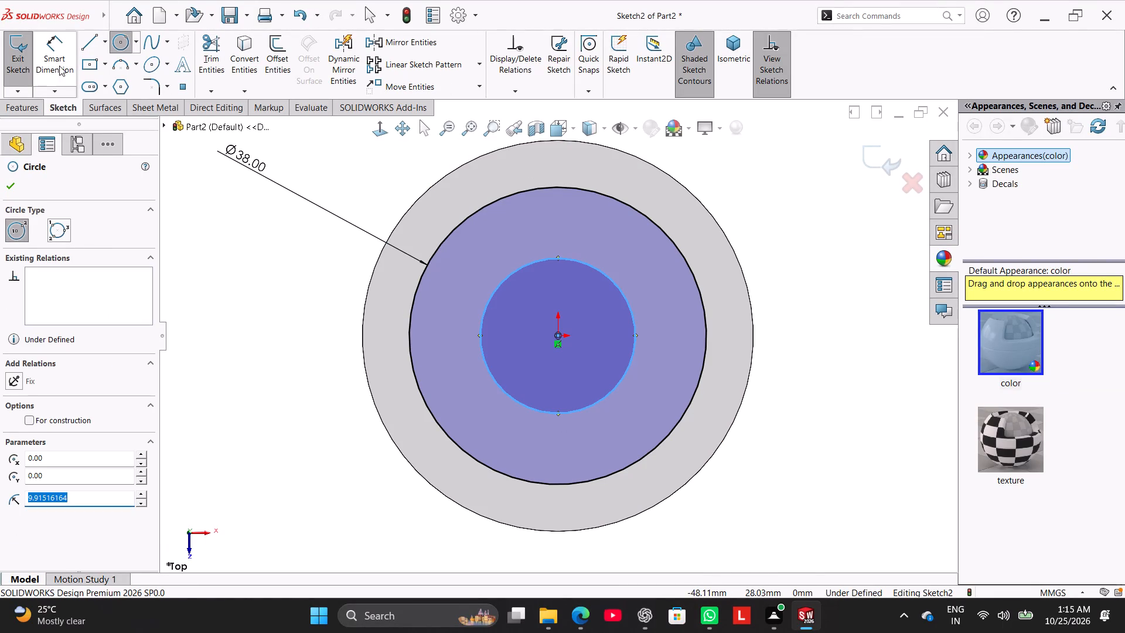
left_click(58, 66)
left_click_drag(507, 273, 495, 277)
left_click(308, 446)
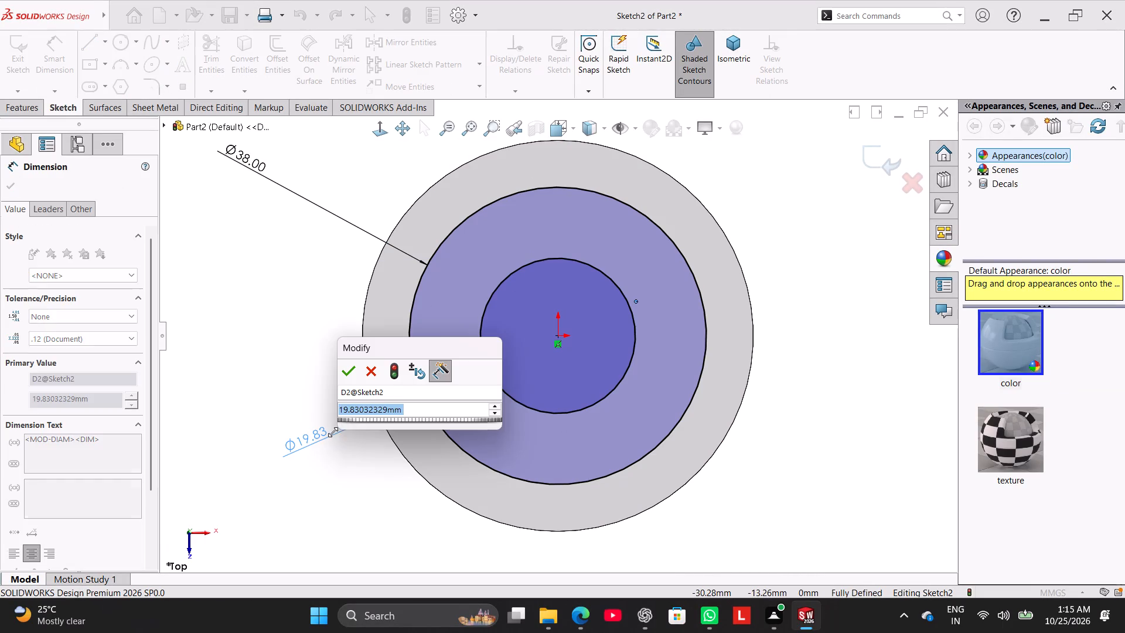
key("3")
key("1")
key("Return")
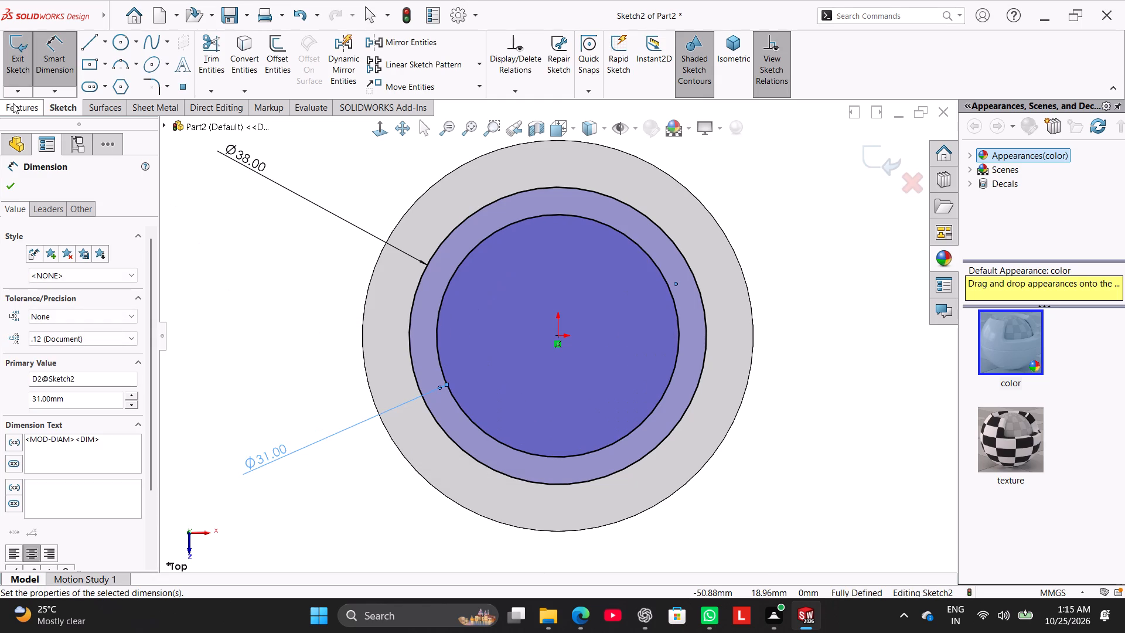
Extrude the ring between the two circles 8.5 mm upward from the top face, merged with the cylinder.
left_click(16, 104)
left_click(13, 72)
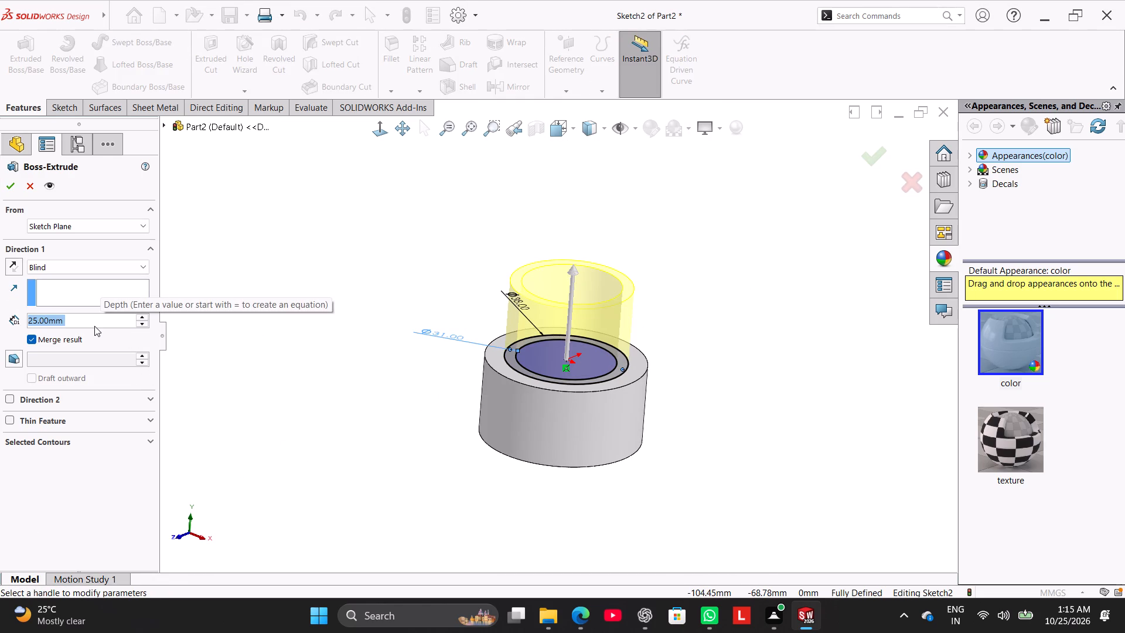
type("8.5")
key("Return")
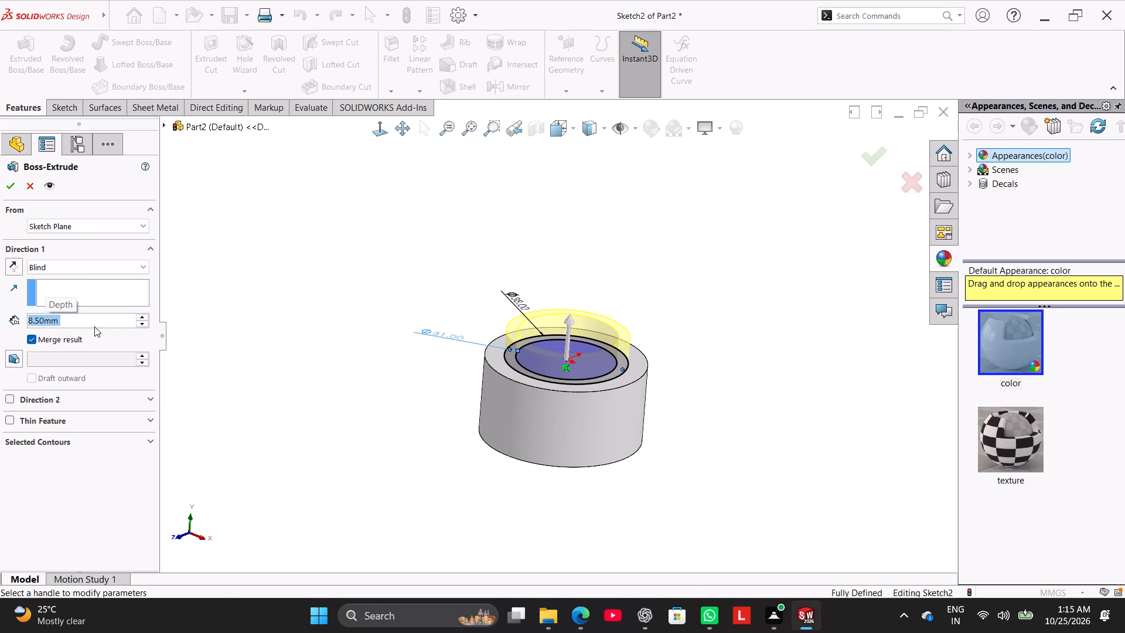
left_click(15, 183)
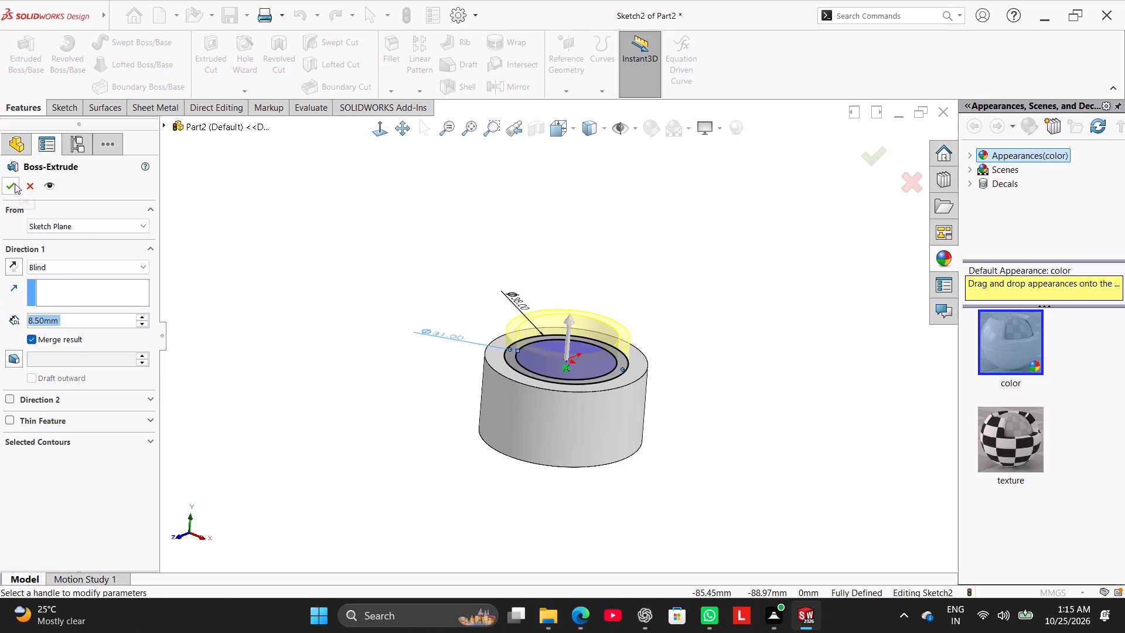
left_click(258, 269)
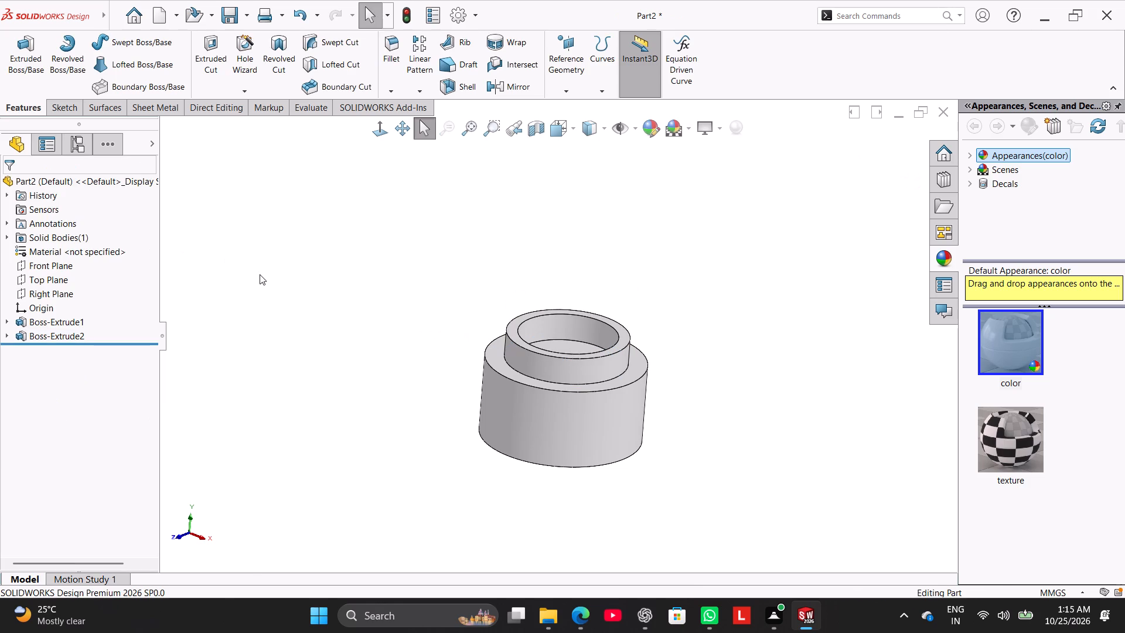
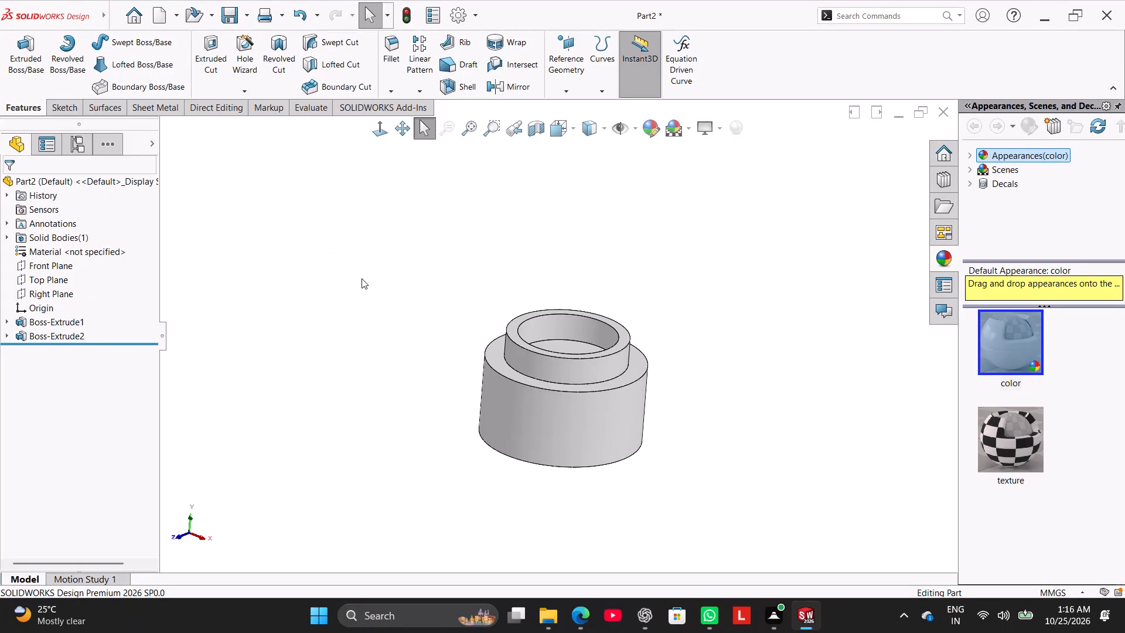
Start a sketch on the recessed circular face inside the raised ring and convert its edge into a sketch circle.
scroll(359, 304, "up", 2)
middle_click_drag(367, 322, 364, 382)
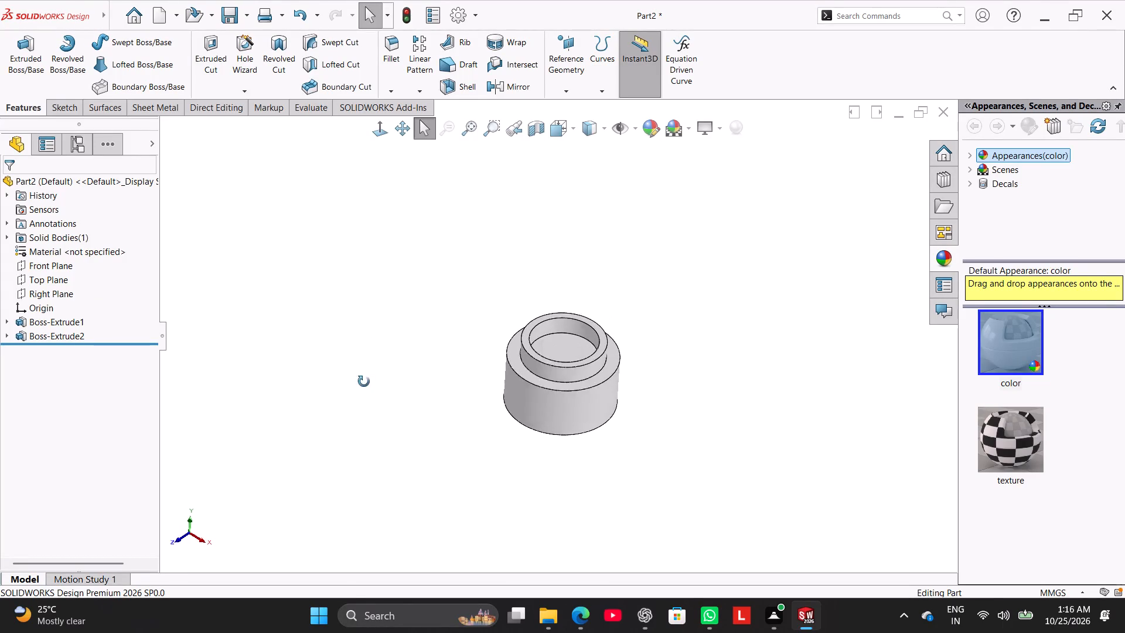
middle_click_drag(364, 382, 373, 391)
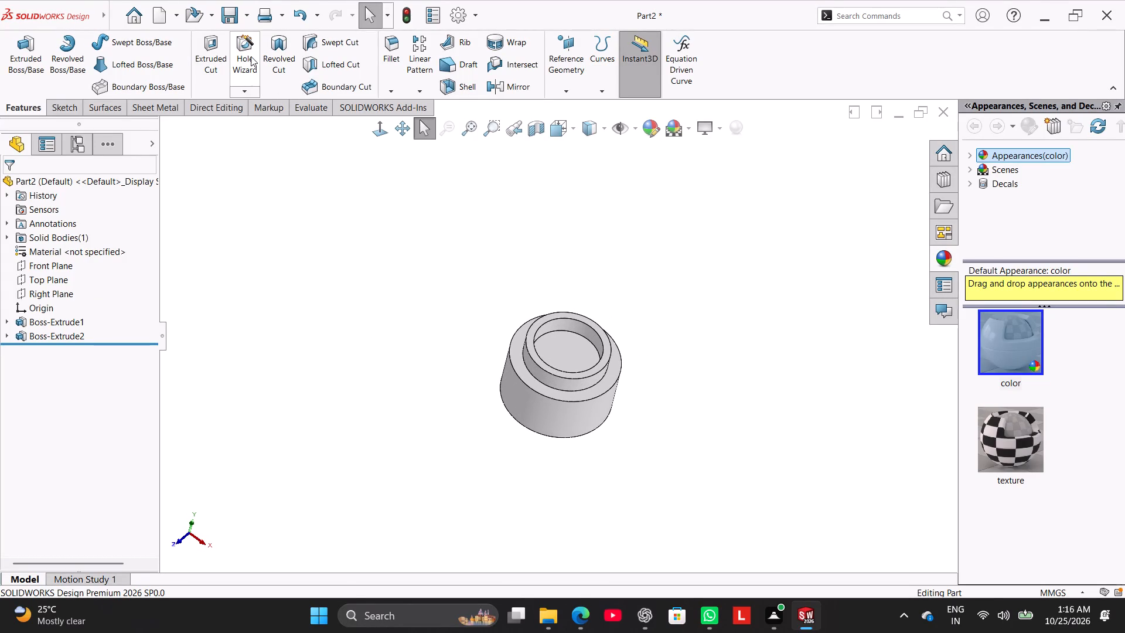
left_click(572, 352)
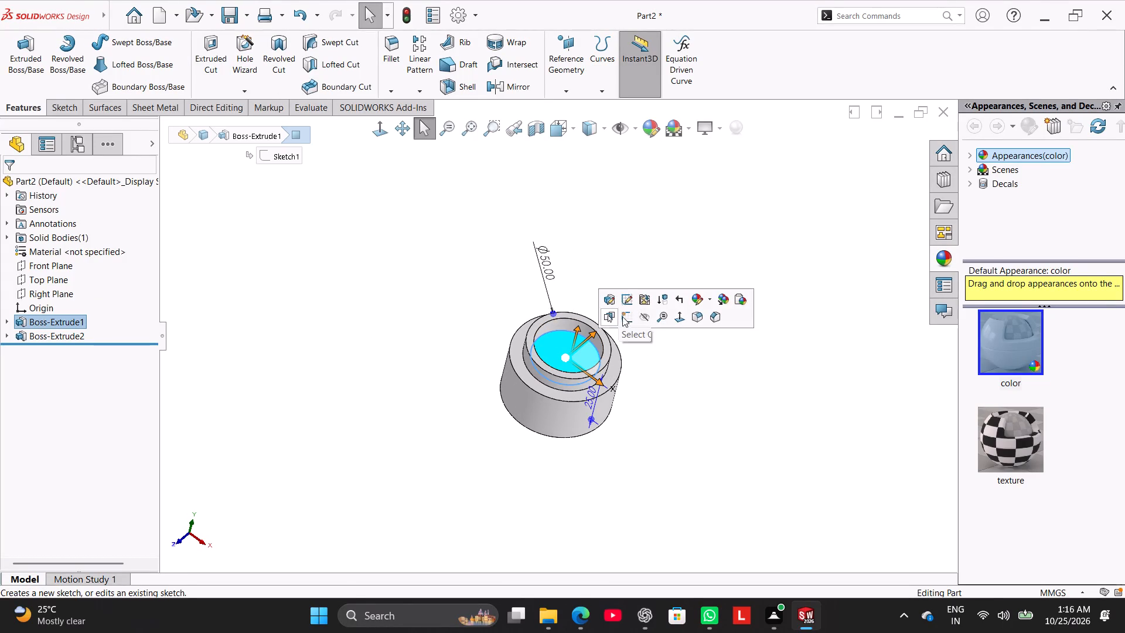
left_click(625, 319)
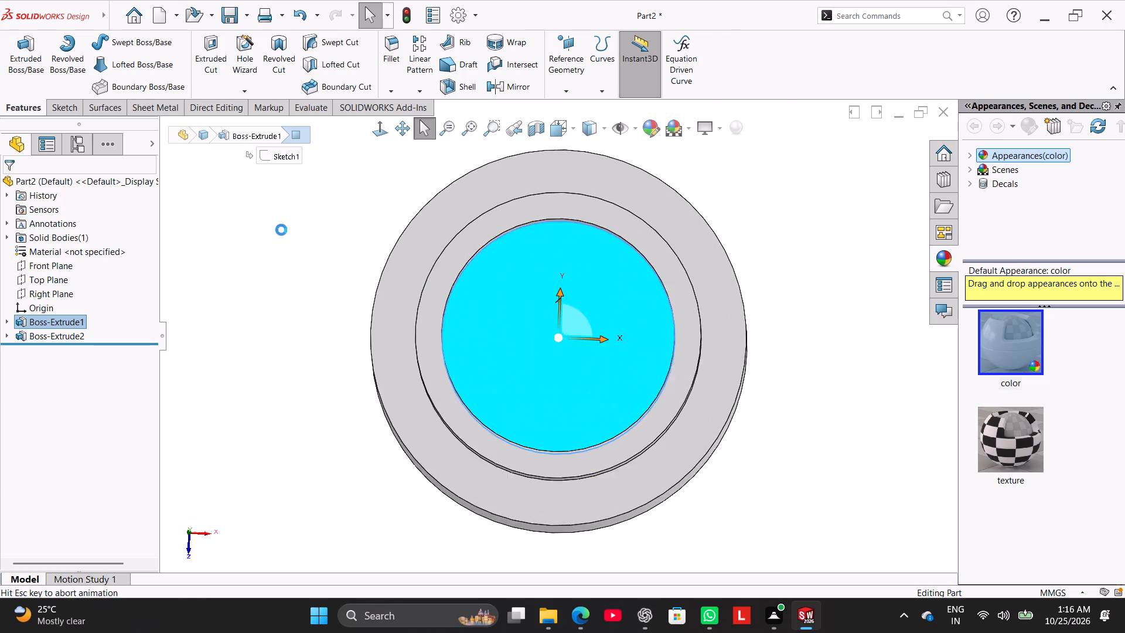
left_click(236, 57)
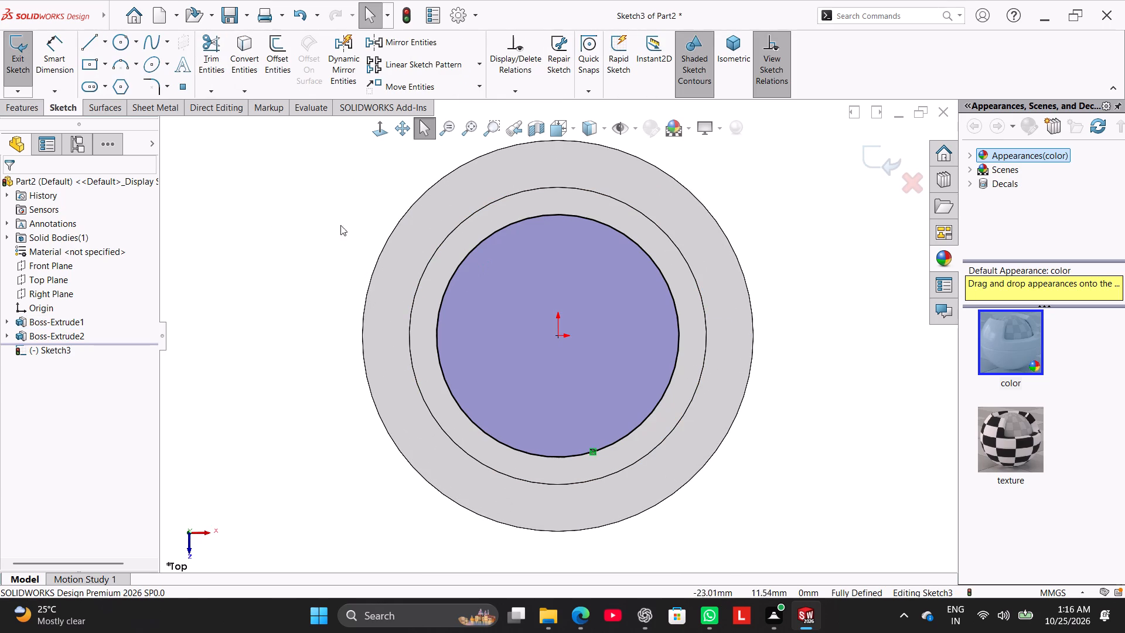
Cut-extrude the converted circle down through the cylinder body with the Up To Next end condition.
left_click(31, 103)
left_click(209, 46)
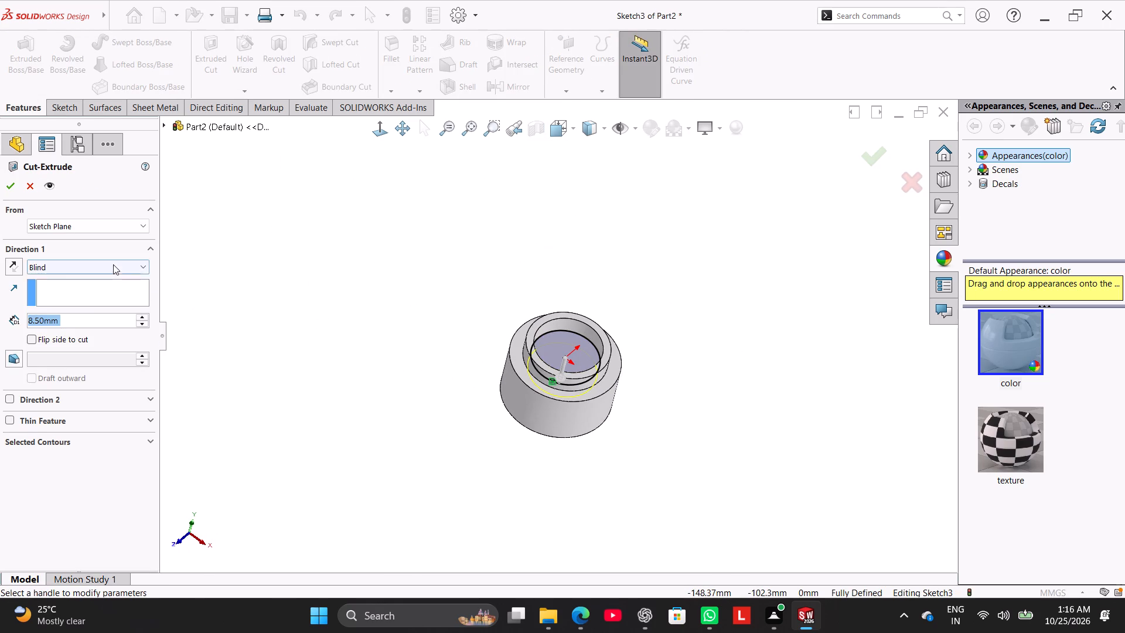
left_click(113, 264)
left_click(113, 309)
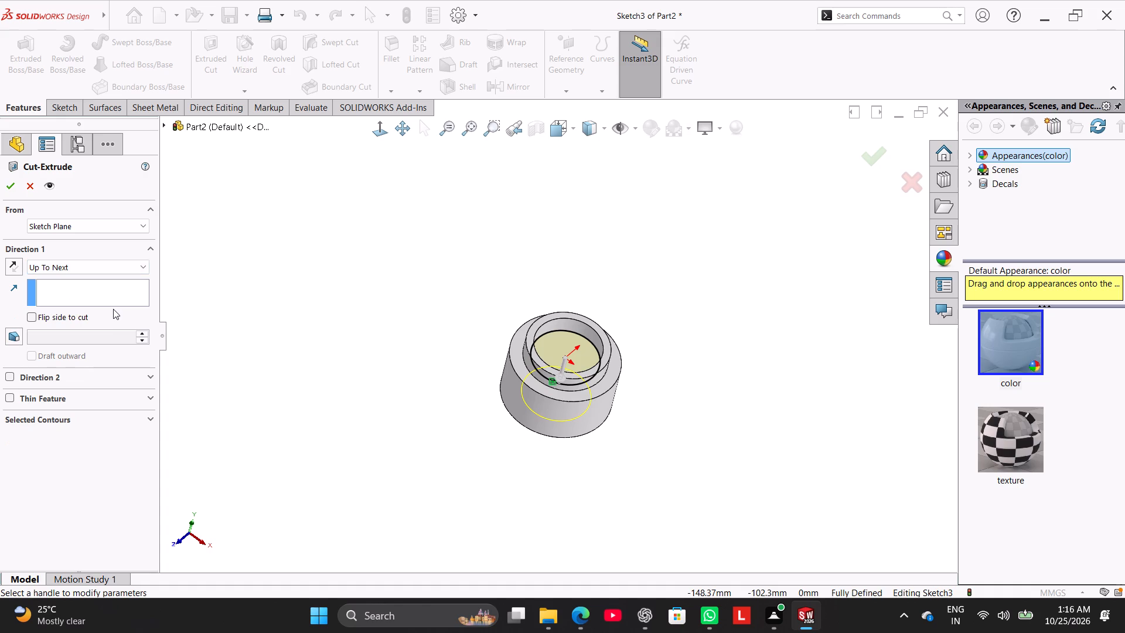
left_click(9, 192)
left_click(284, 301)
Start a sketch on the raised ring's top face, draw an origin-centred circle and dimension its diameter as 28 mm.
middle_click_drag(320, 358, 329, 345)
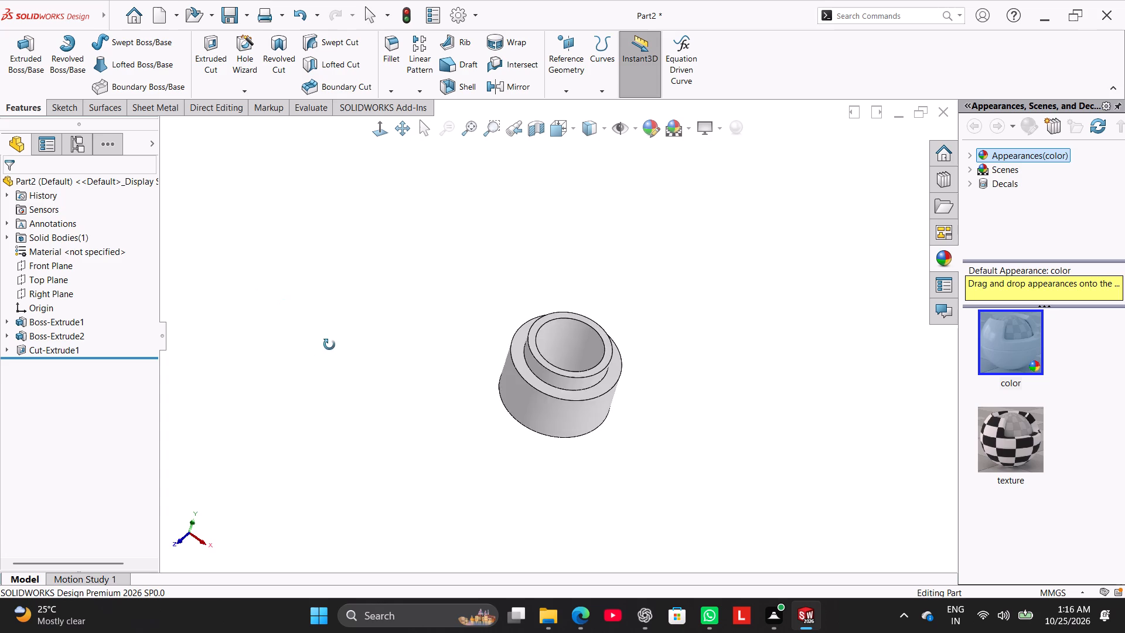
middle_click_drag(329, 345, 354, 438)
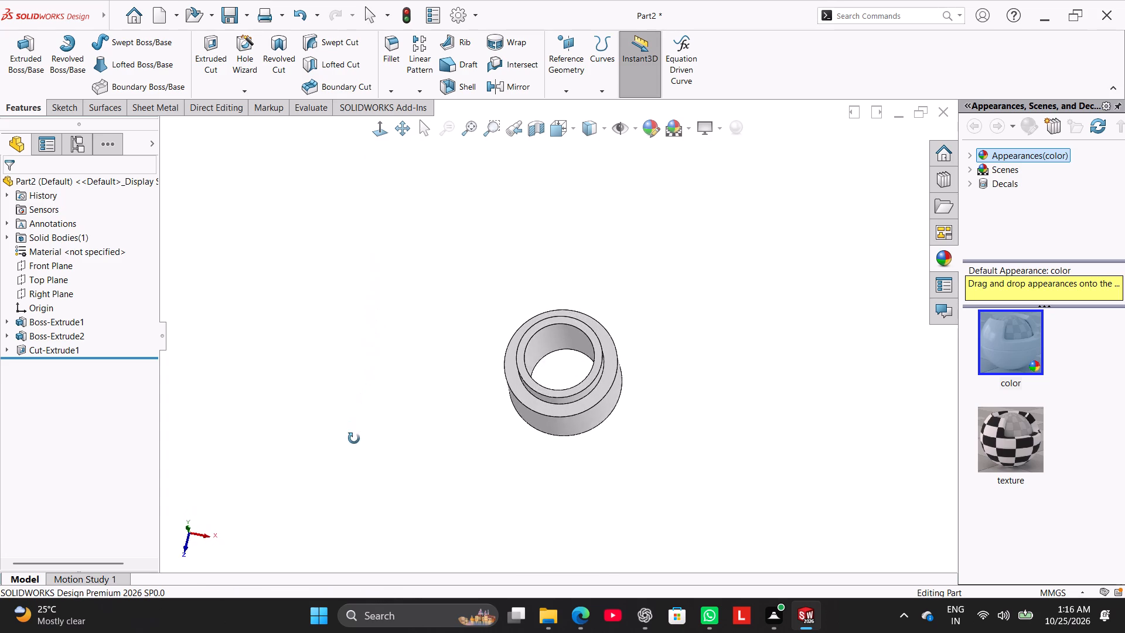
middle_click_drag(354, 438, 373, 397)
right_click_drag(364, 394, 401, 297)
right_click_drag(304, 411, 406, 181)
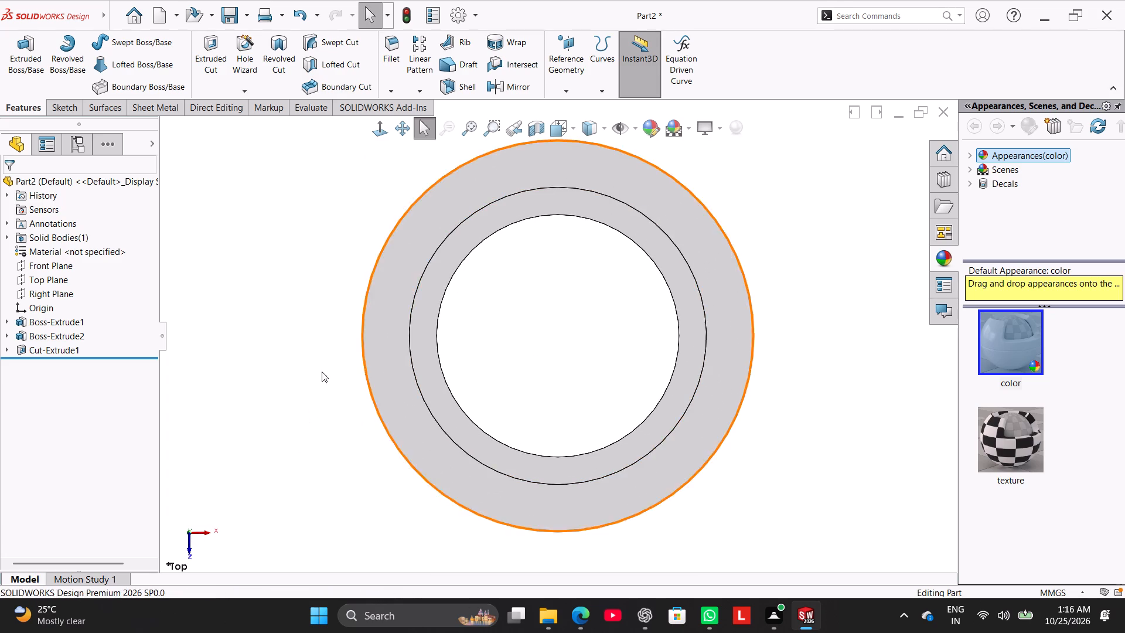
right_click_drag(307, 387, 478, 220)
left_click(336, 375)
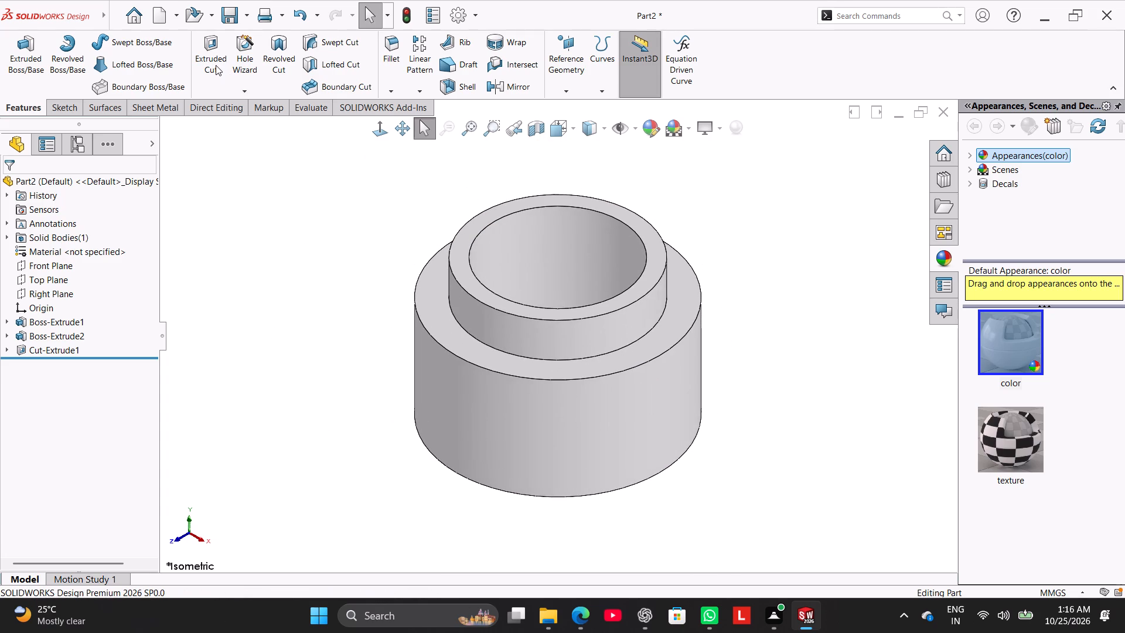
right_click(481, 225)
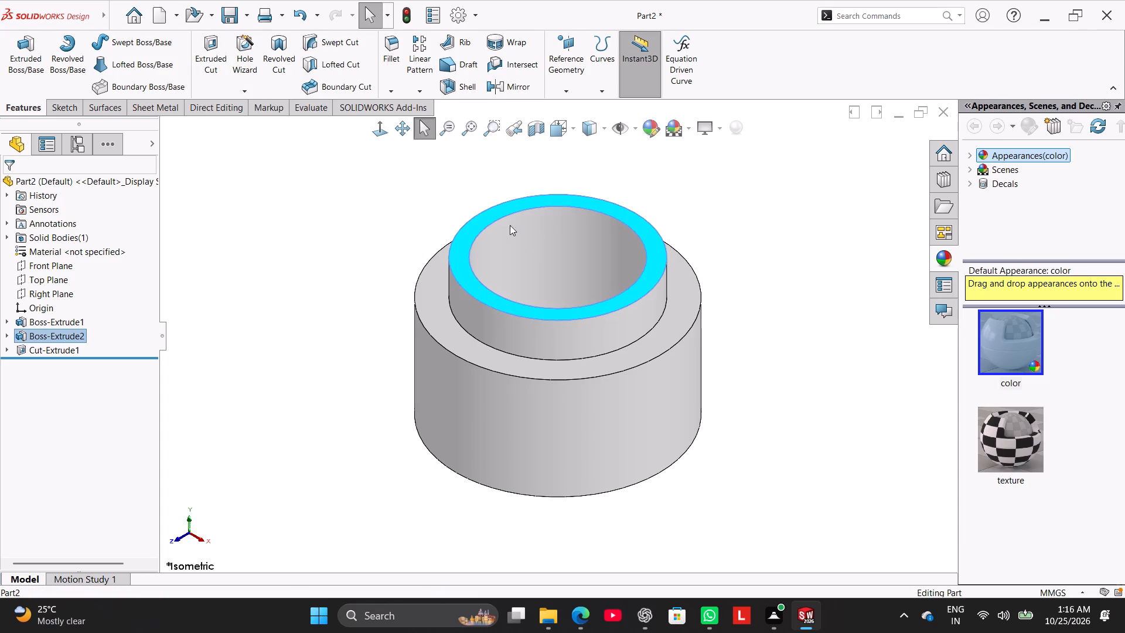
left_click(513, 217)
right_click(488, 217)
left_click(515, 203)
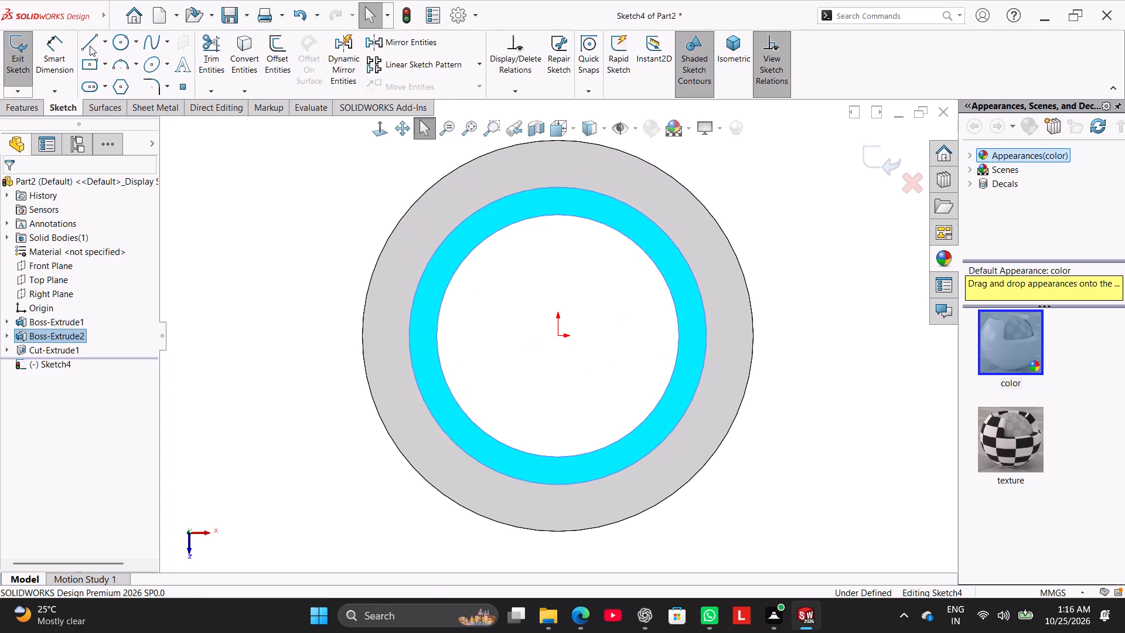
left_click(121, 46)
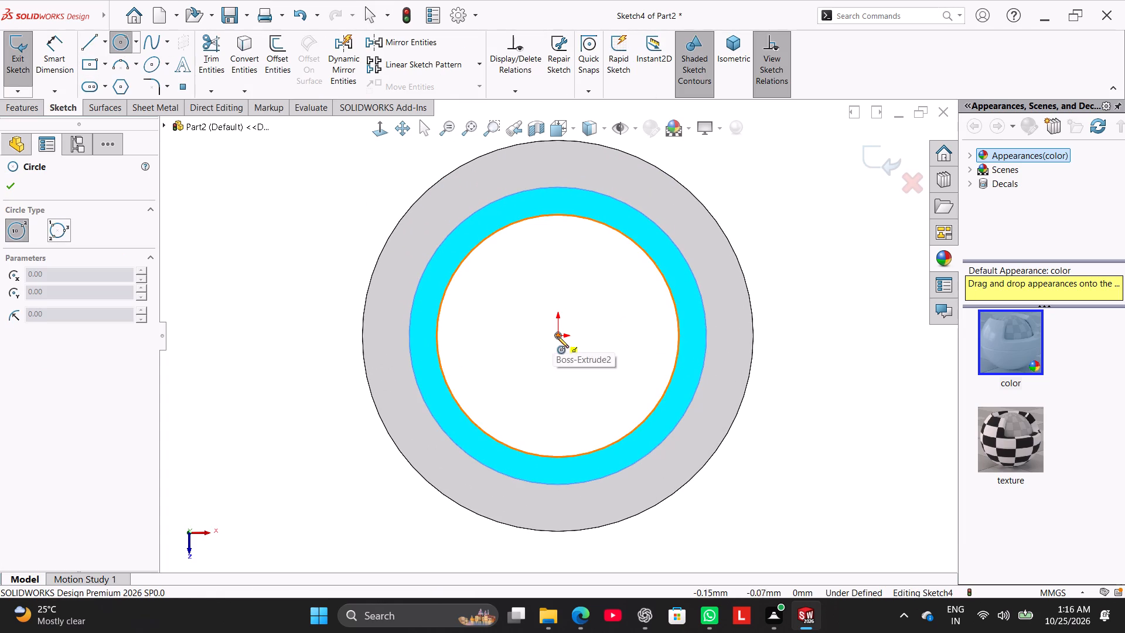
left_click(557, 337)
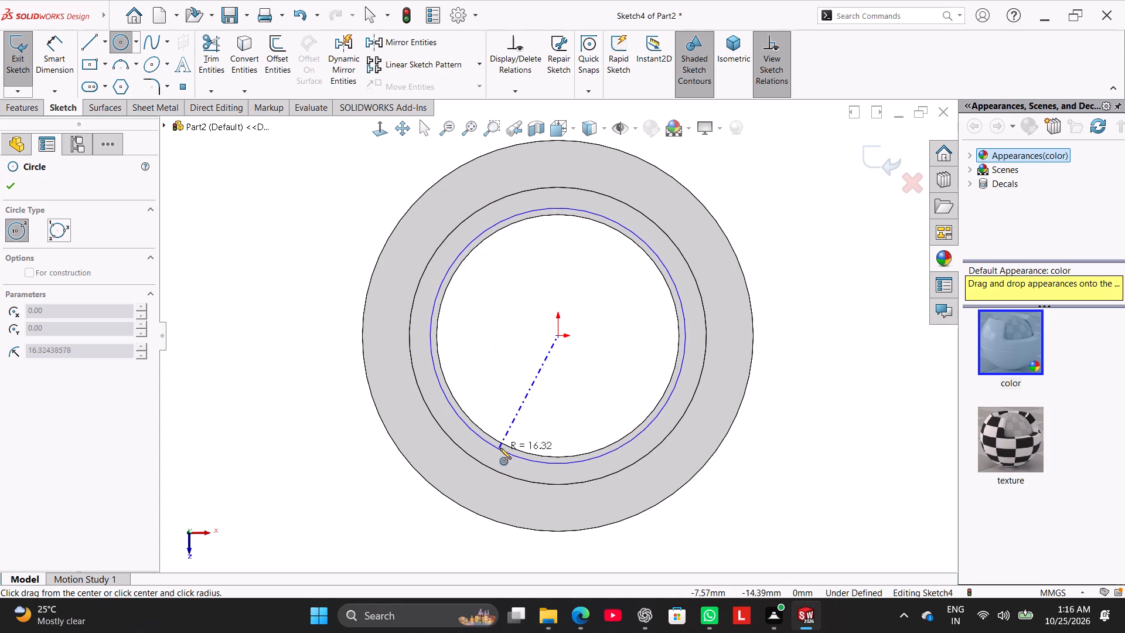
left_click(510, 432)
left_click(51, 42)
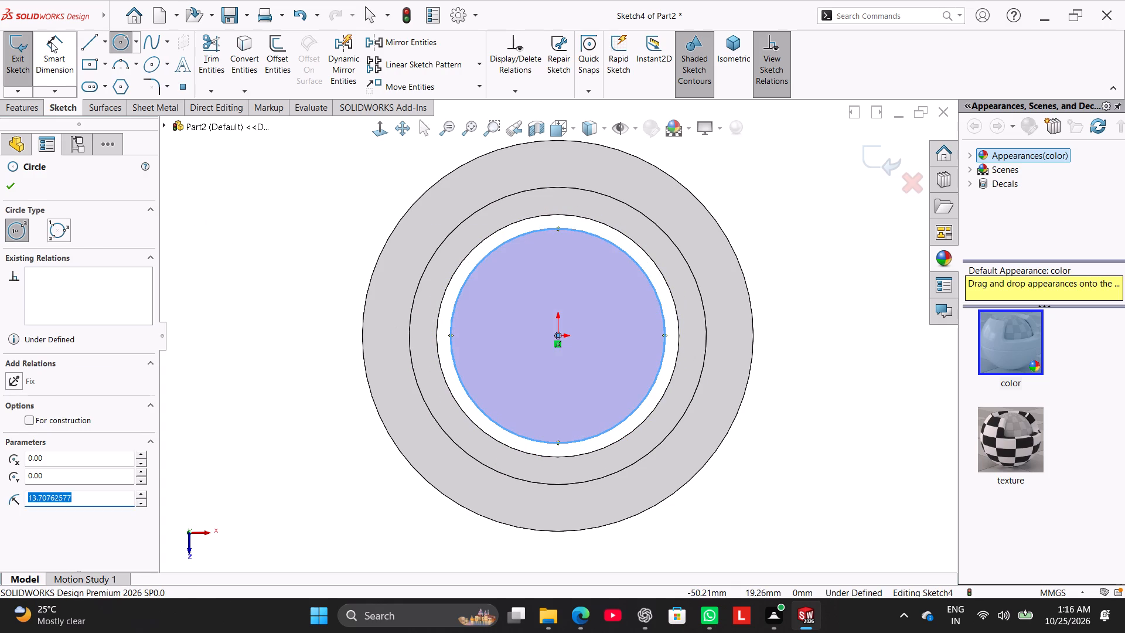
left_click(451, 311)
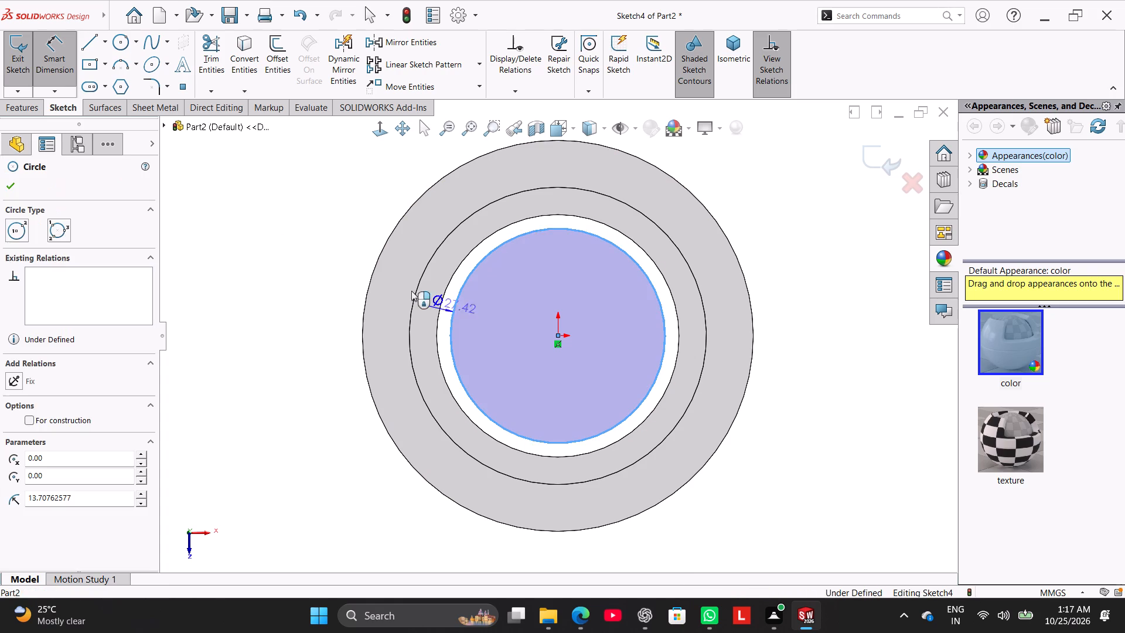
left_click(301, 210)
key("2")
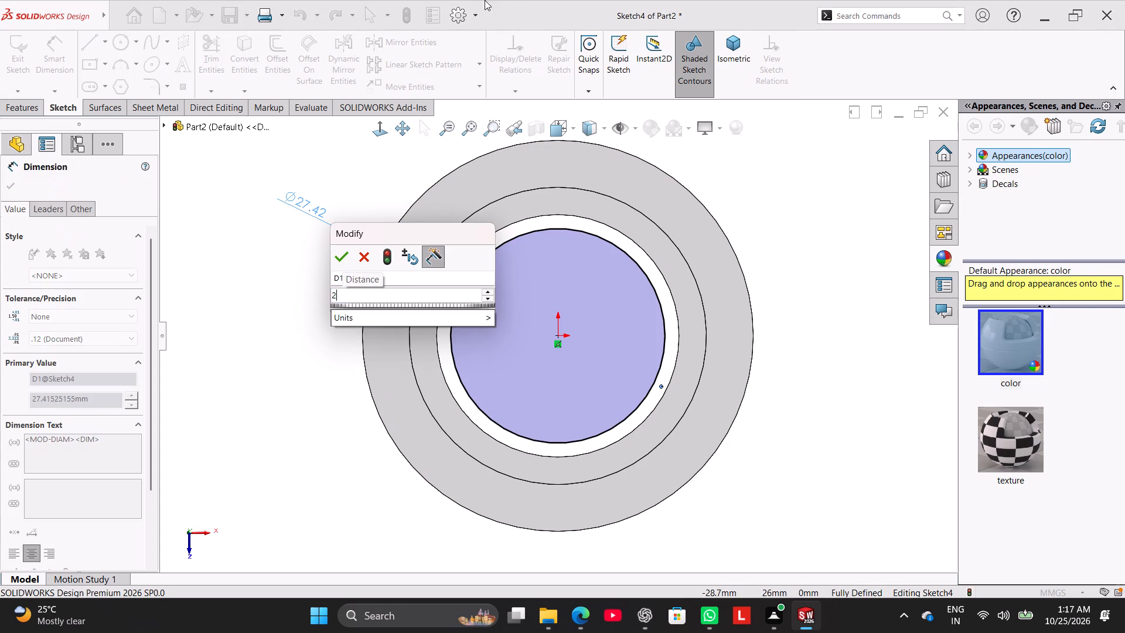
key("8")
key("Return")
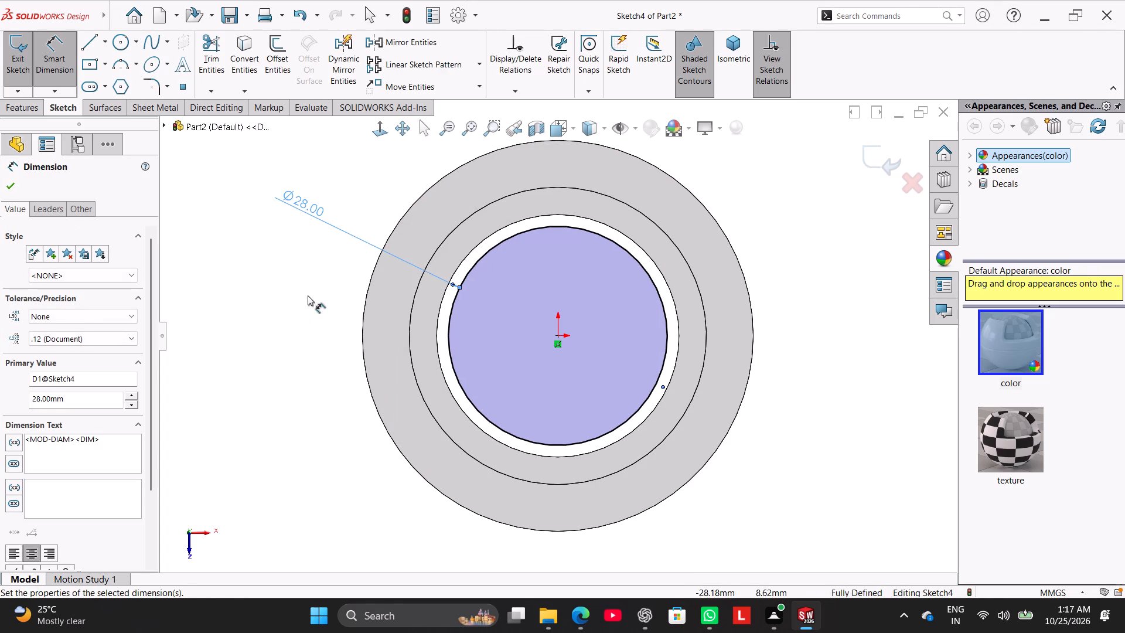
right_click(290, 316)
left_click(321, 358)
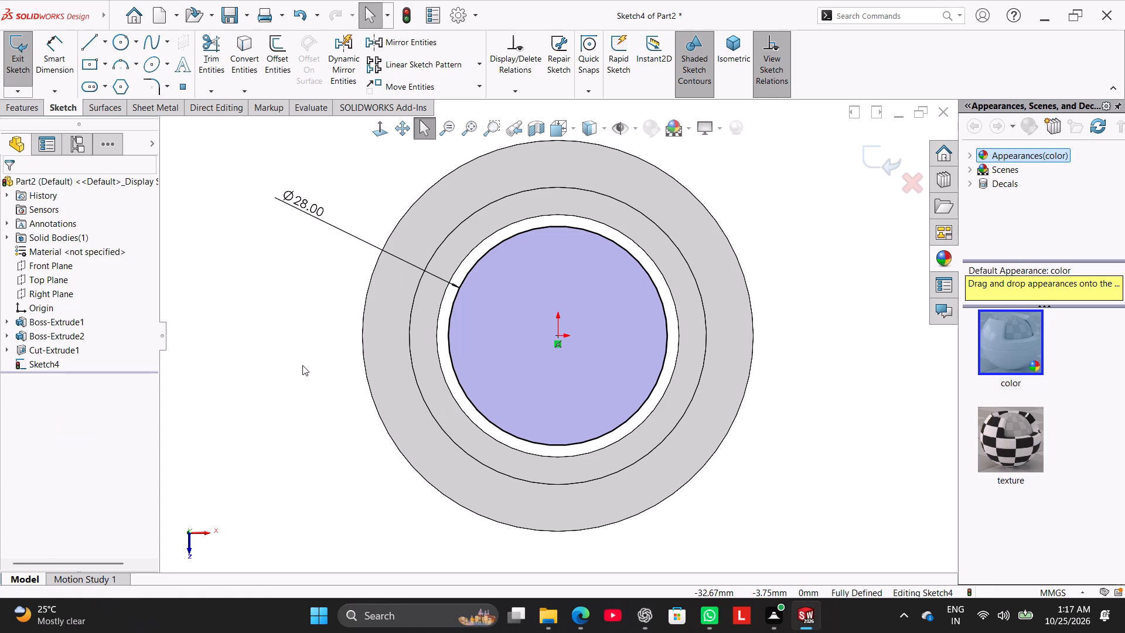
Set the diameter of the circle sketched on the ring's top face to 31 mm and exit the sketch.
double_click(295, 206)
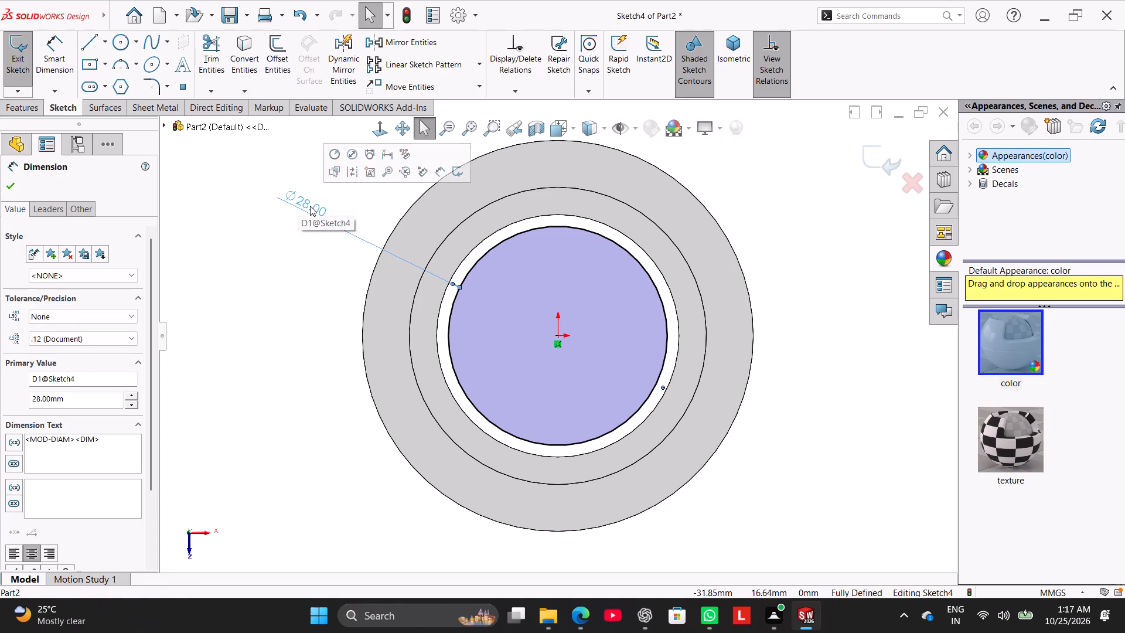
left_click(298, 155)
double_click(316, 207)
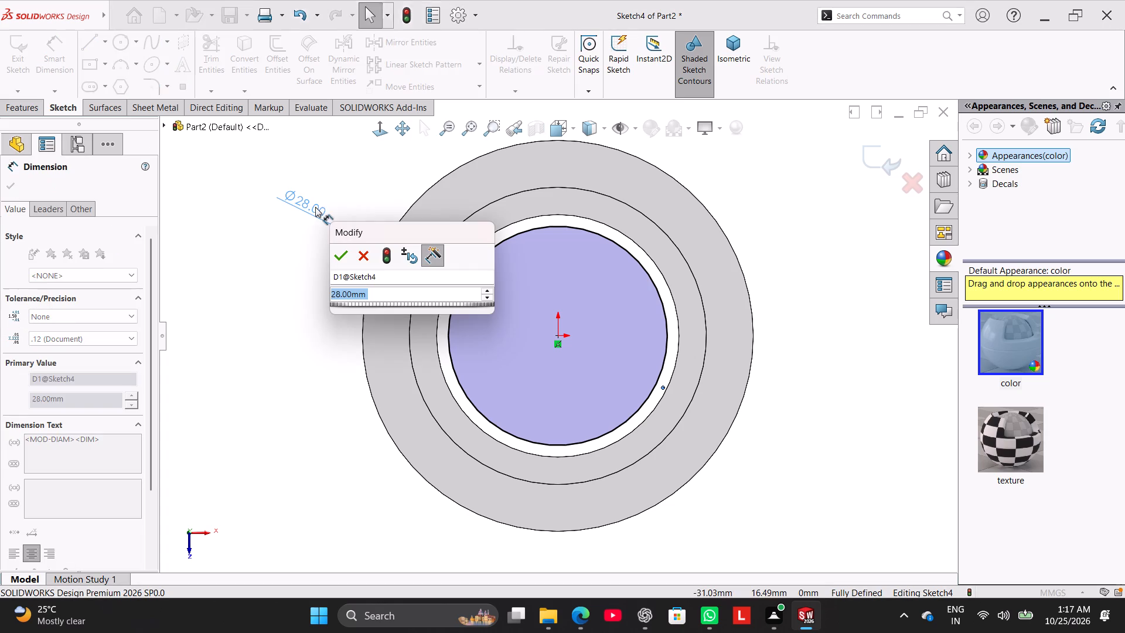
key("3")
key("1")
key("Return")
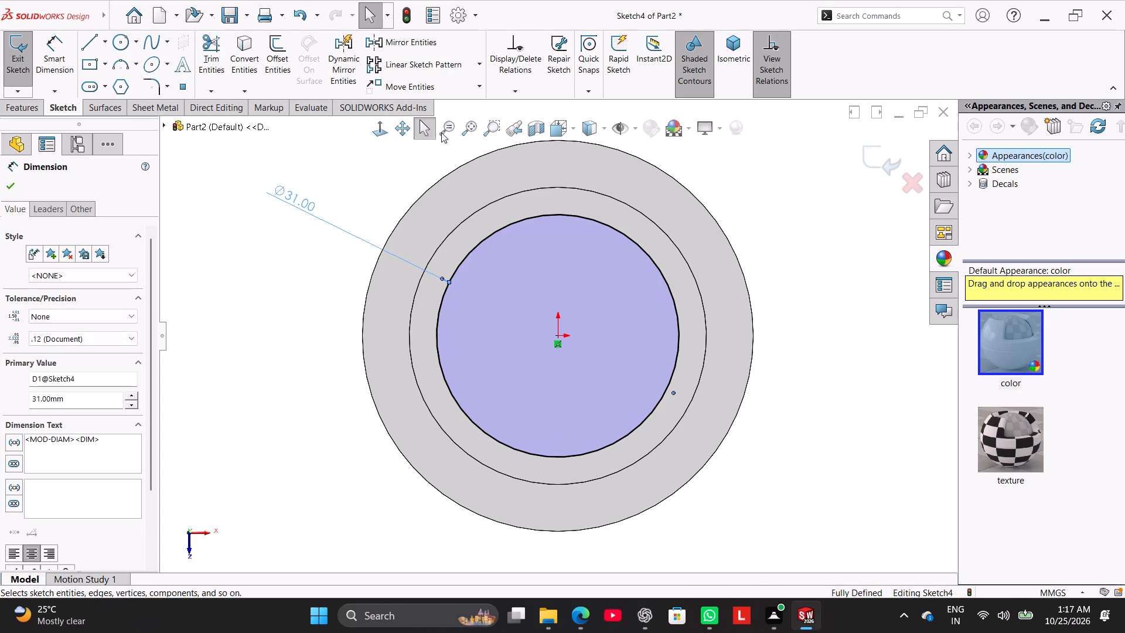
right_click(247, 298)
left_click(217, 370)
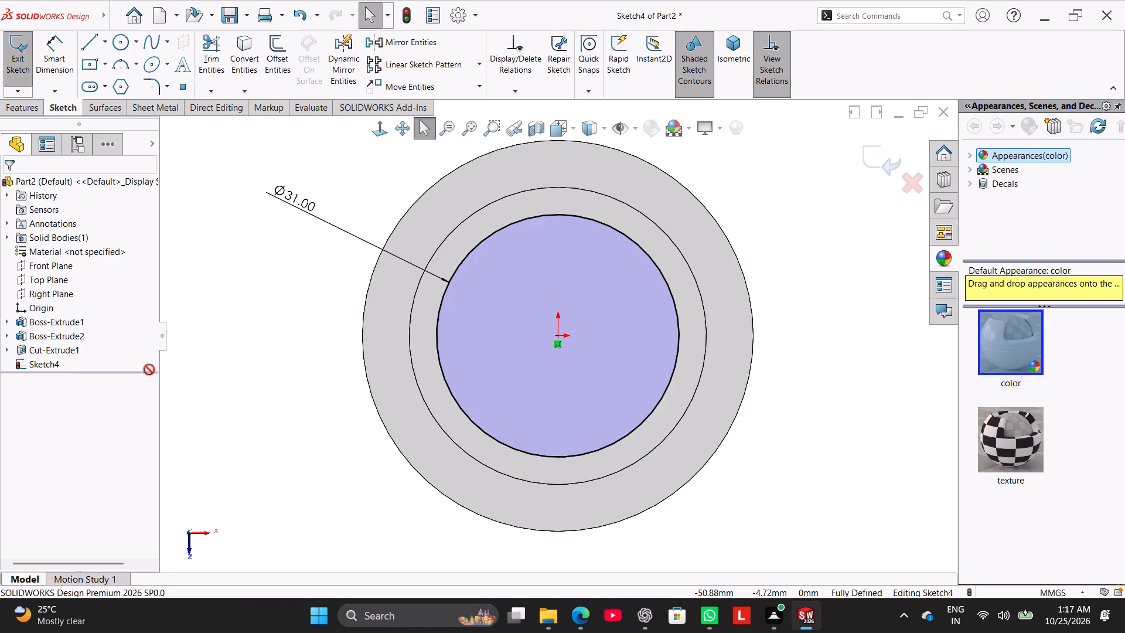
right_click(66, 349)
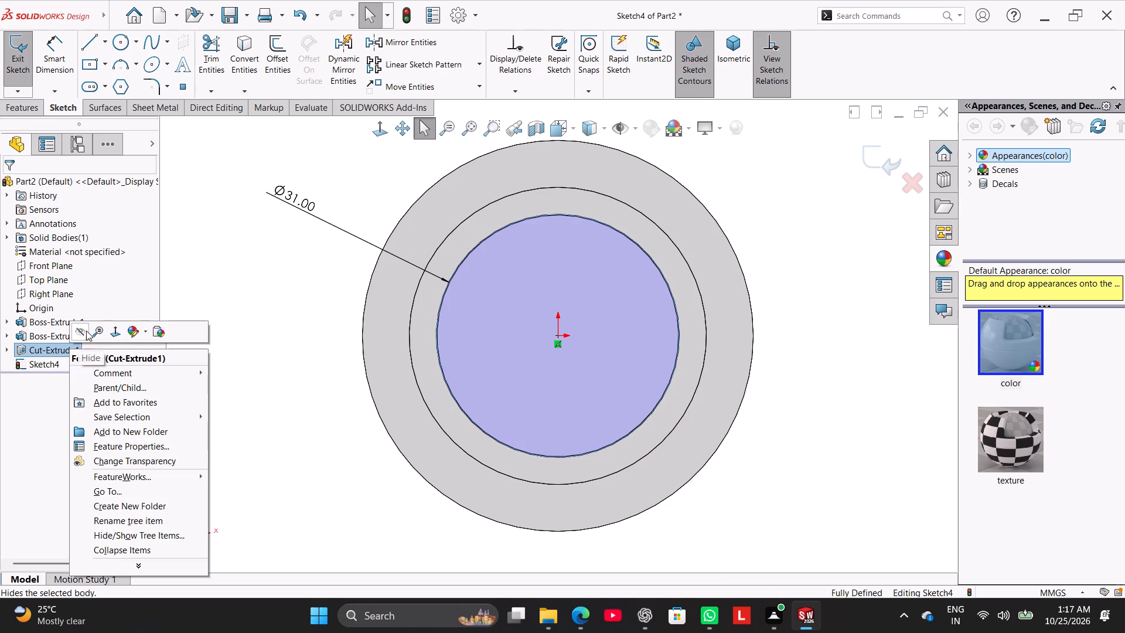
left_click(195, 280)
right_click(76, 339)
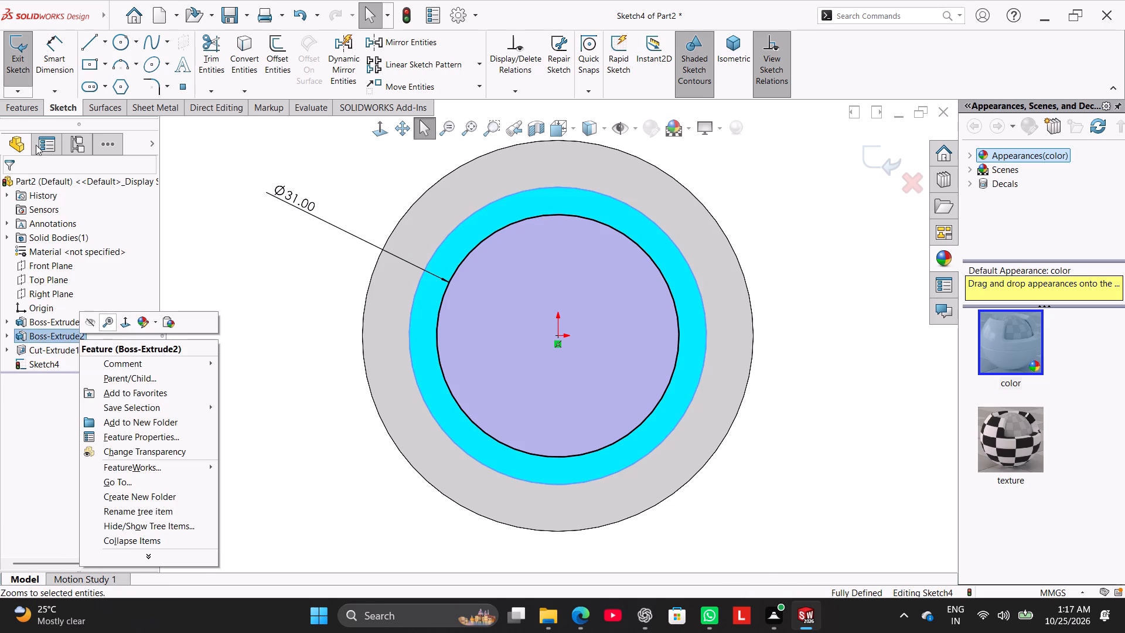
left_click(13, 66)
Edit the raised ring's extrusion sketch, set its inner circle diameter to 28 mm, and exit the sketch.
right_click(63, 332)
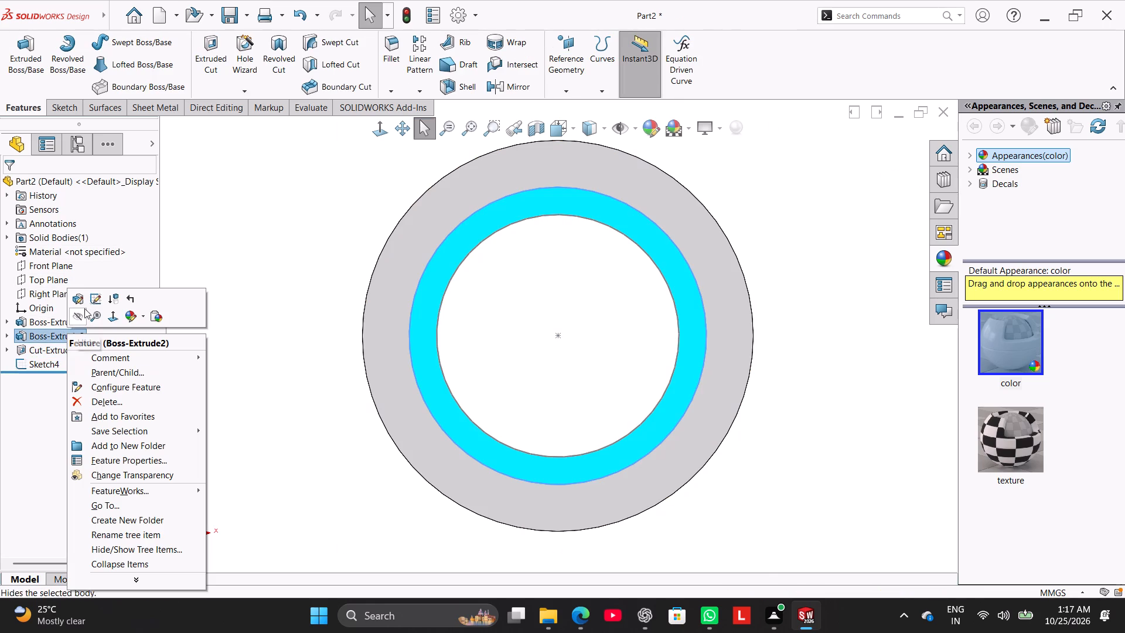
left_click(95, 300)
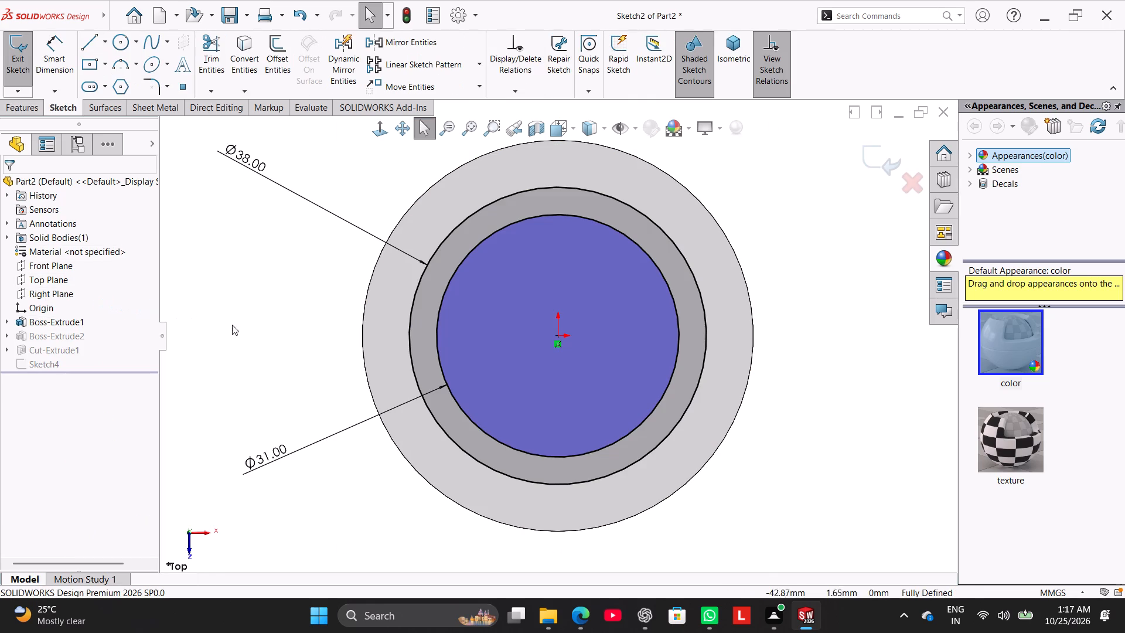
double_click(256, 455)
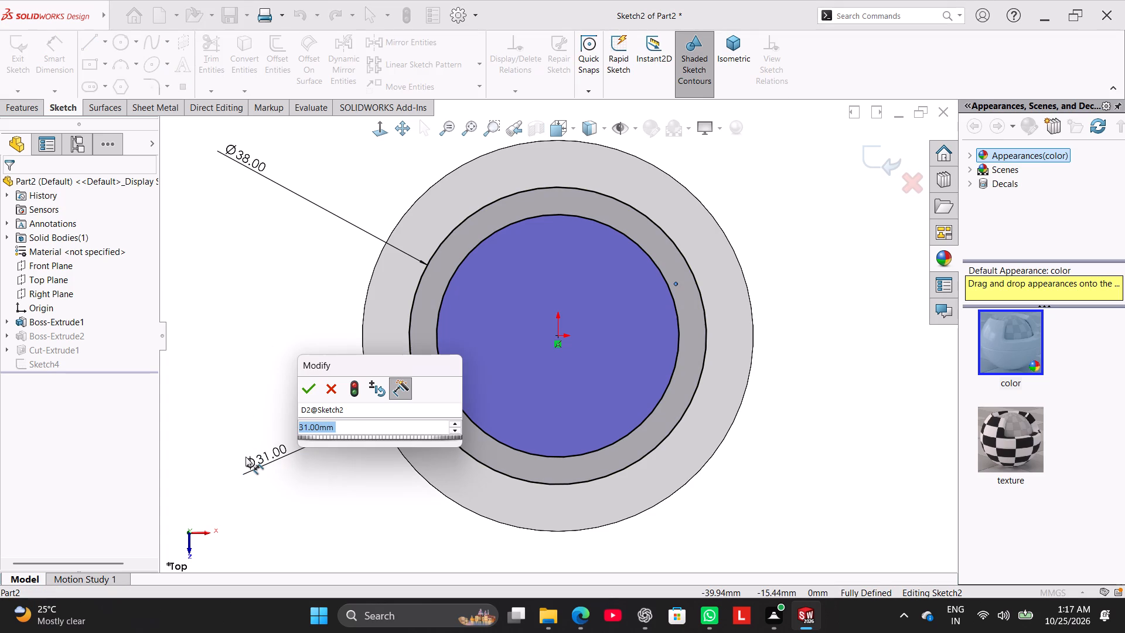
key("2")
key("8")
key("Return")
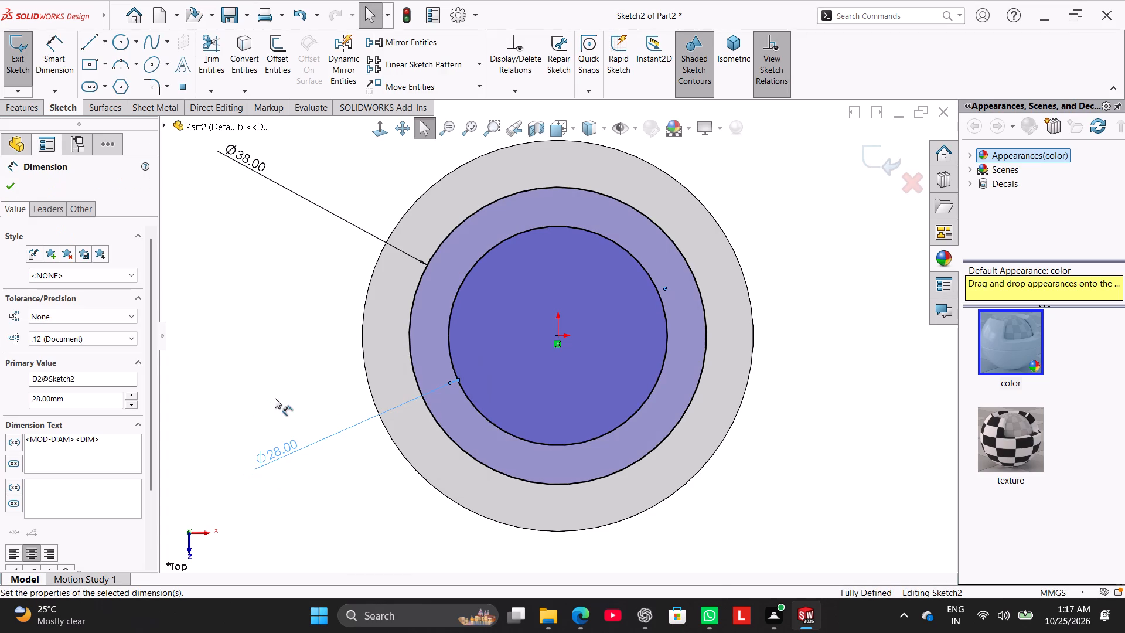
left_click(13, 189)
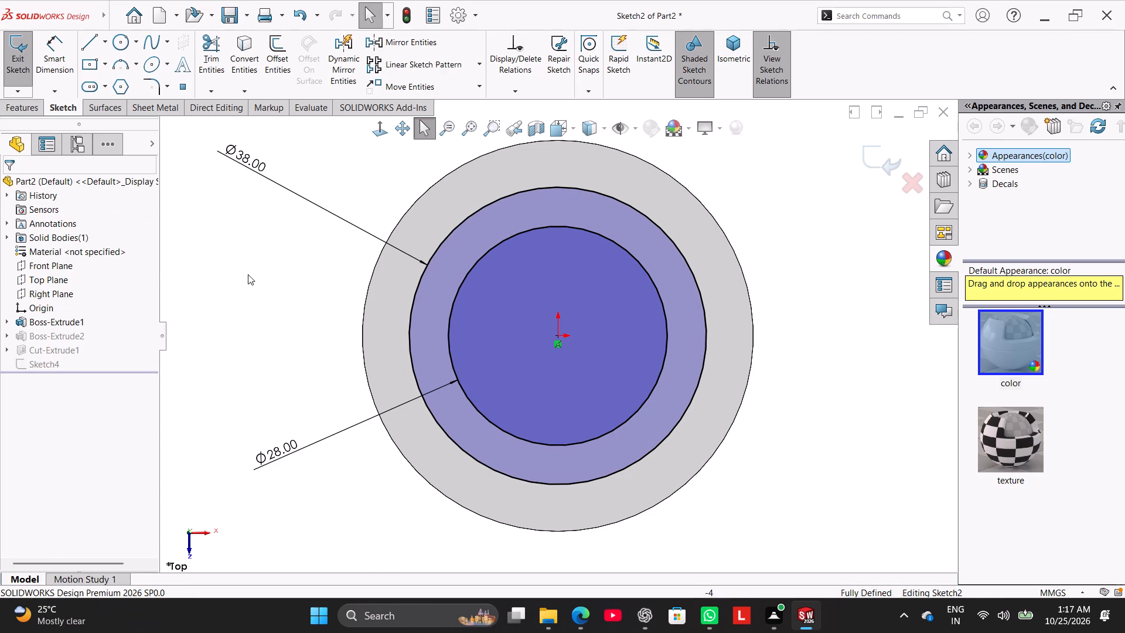
left_click(21, 54)
Cut-extrude the 31 mm circle on the raised ring's top face to a blind depth of 5 mm.
right_click(45, 360)
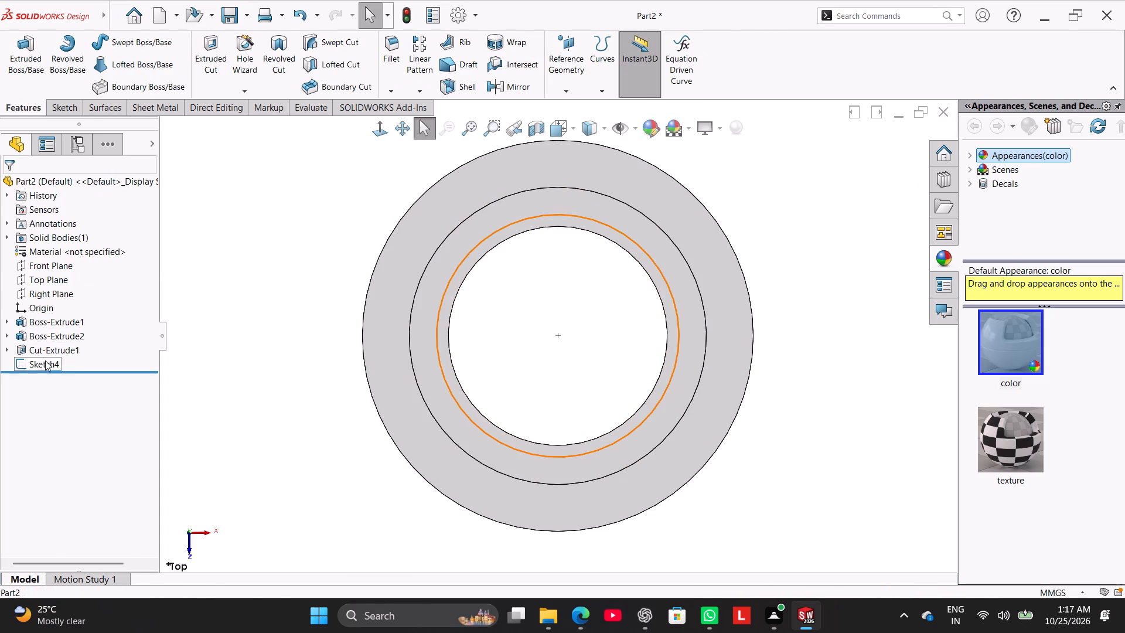
left_click(187, 291)
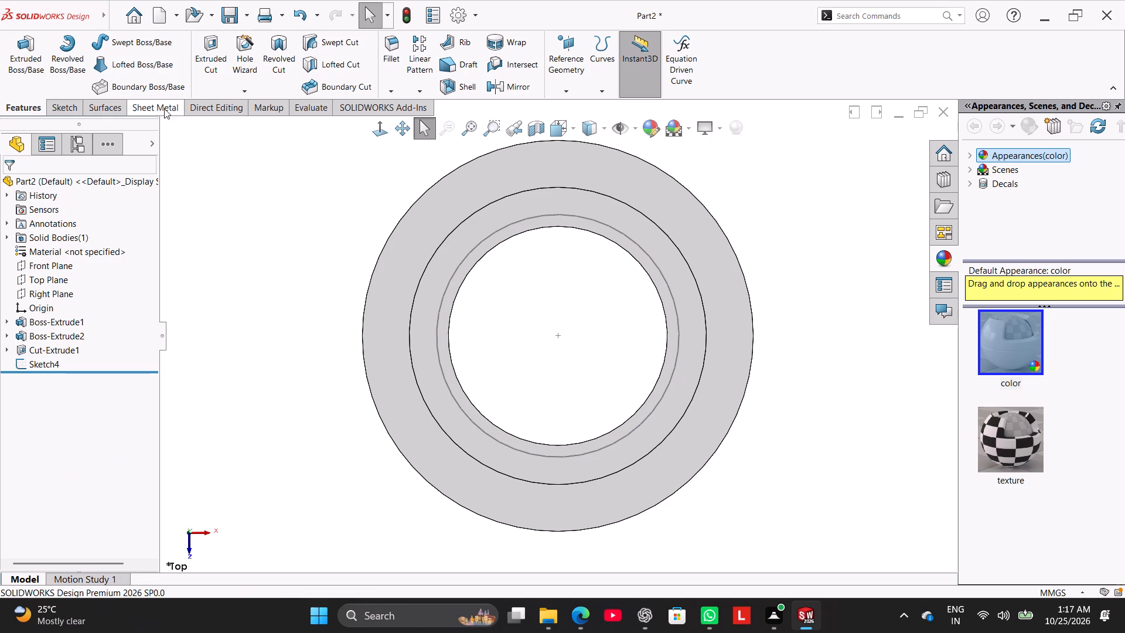
left_click(206, 63)
left_click(448, 282)
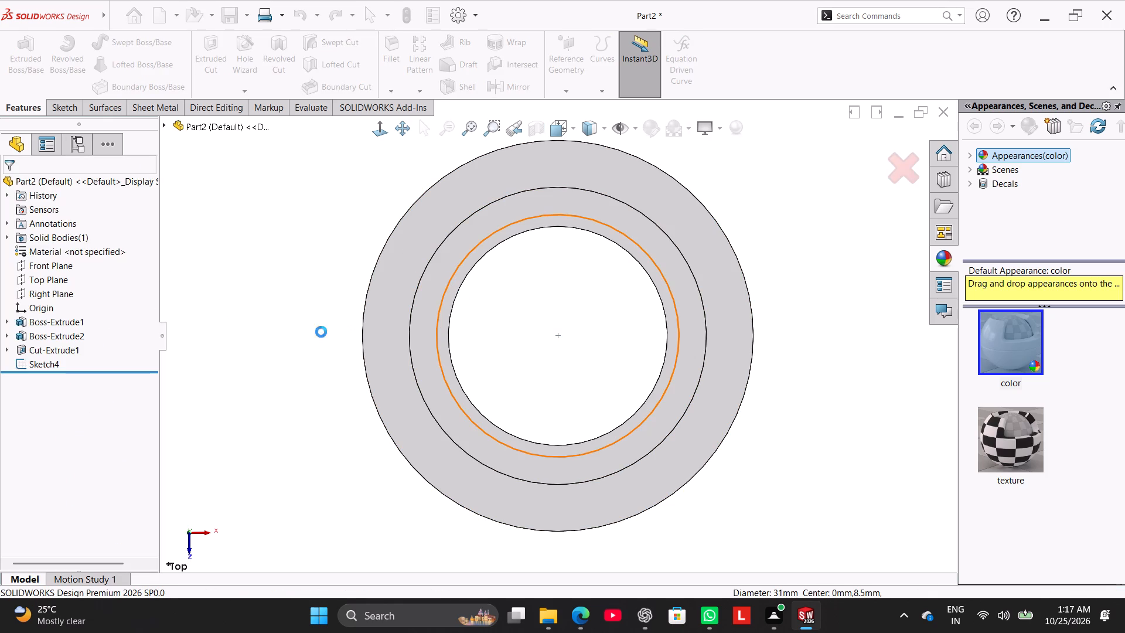
middle_click_drag(280, 333, 274, 184)
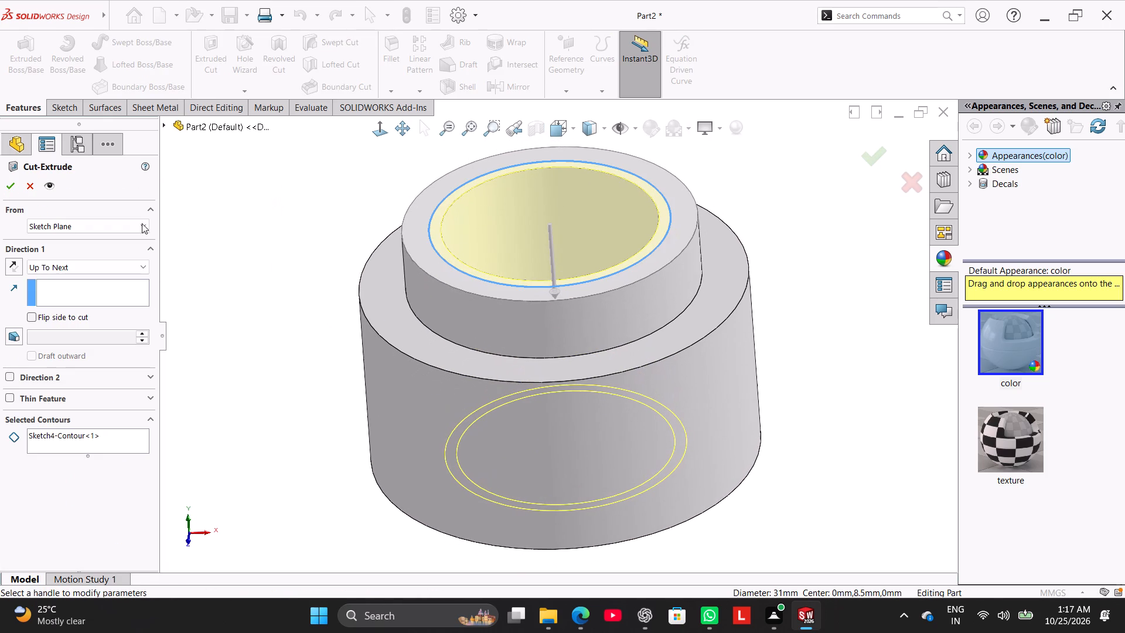
left_click(109, 261)
left_click(103, 280)
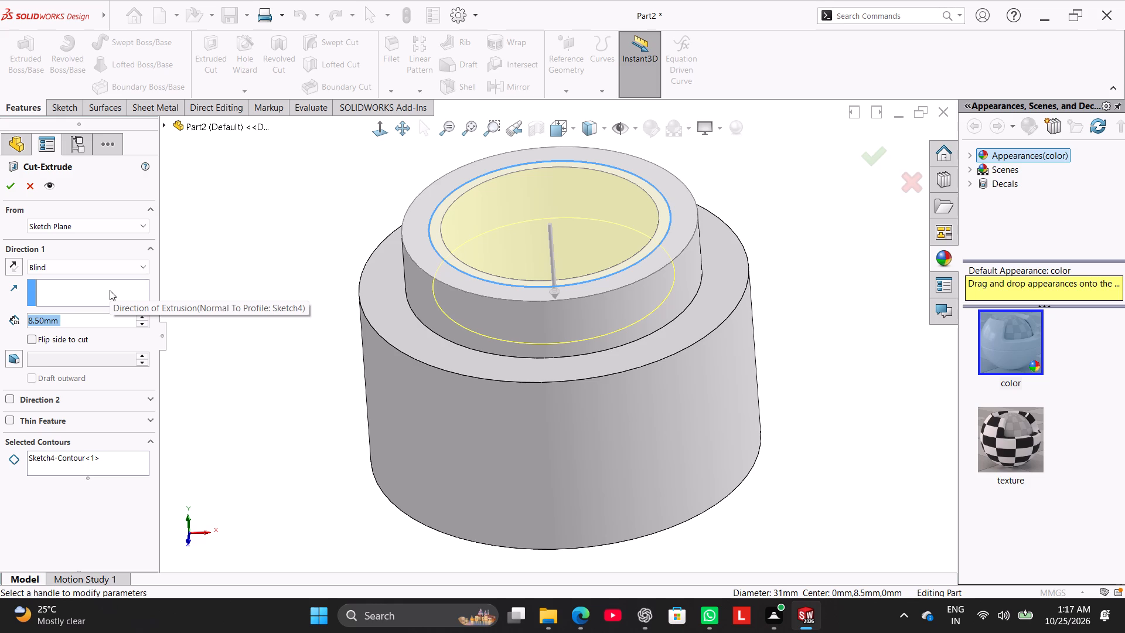
key("5")
key("Return")
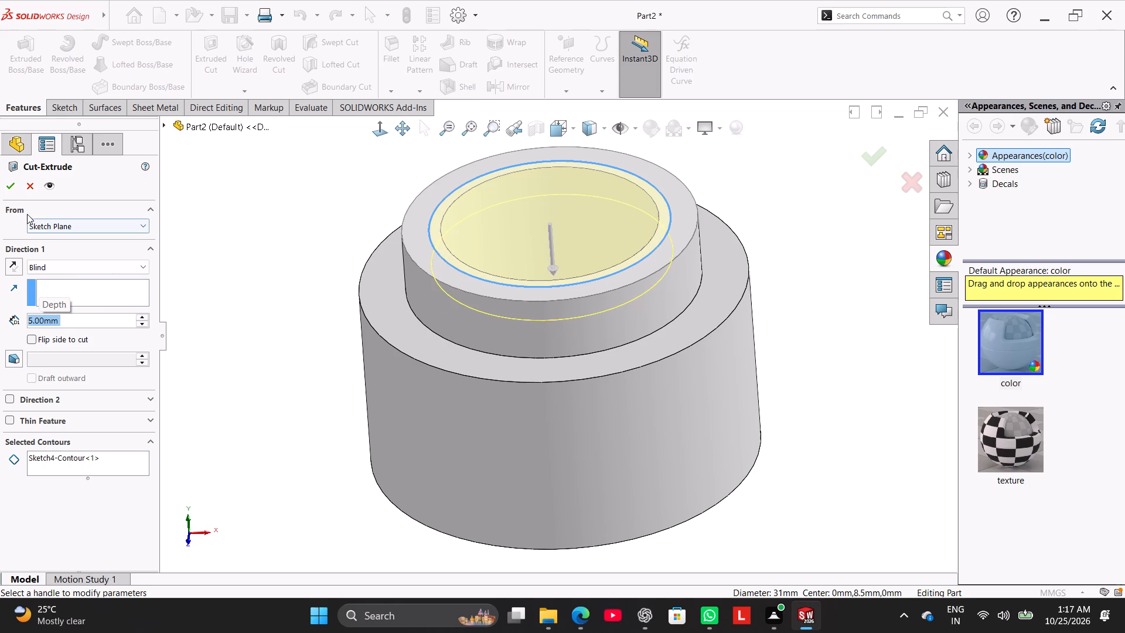
left_click(14, 186)
Sketch on the ring's top face an open six-line stepped profile from the ring's lower outer edge around to its upper quadrant, with a 39 mm outer vertical side.
left_click_drag(233, 286, 236, 292)
right_click_drag(250, 366, 354, 307)
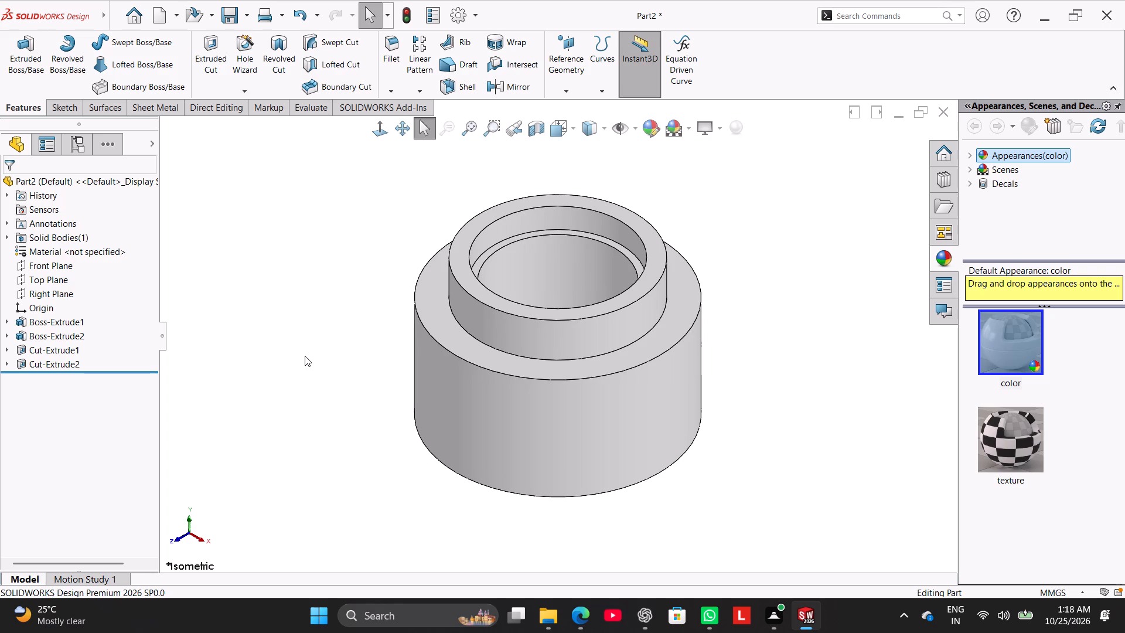
right_click(504, 302)
left_click(536, 284)
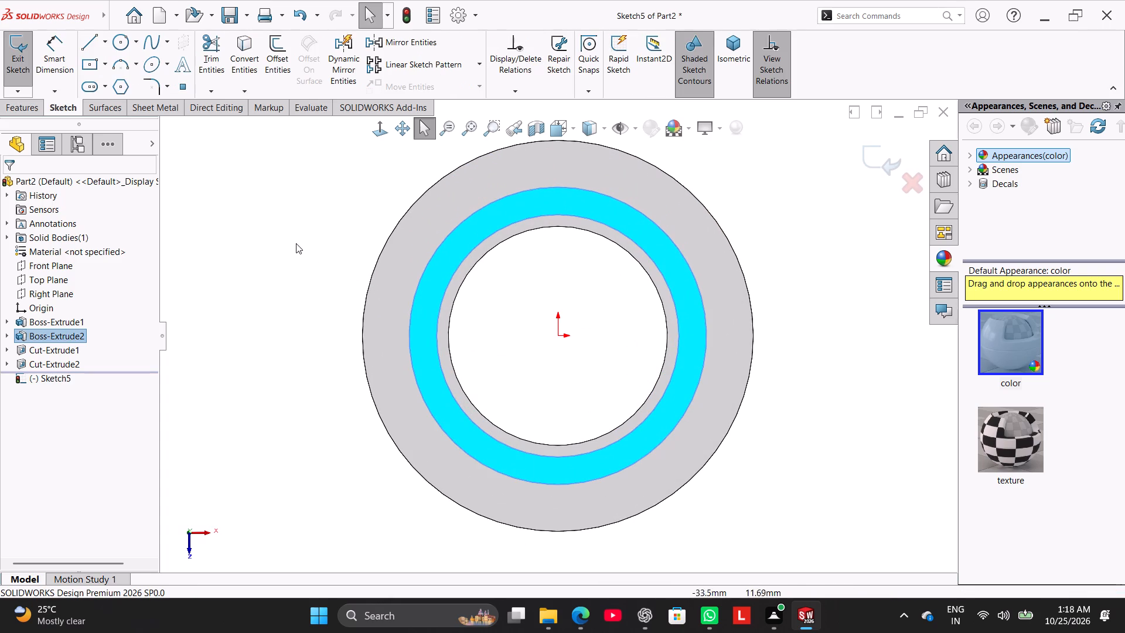
left_click(295, 243)
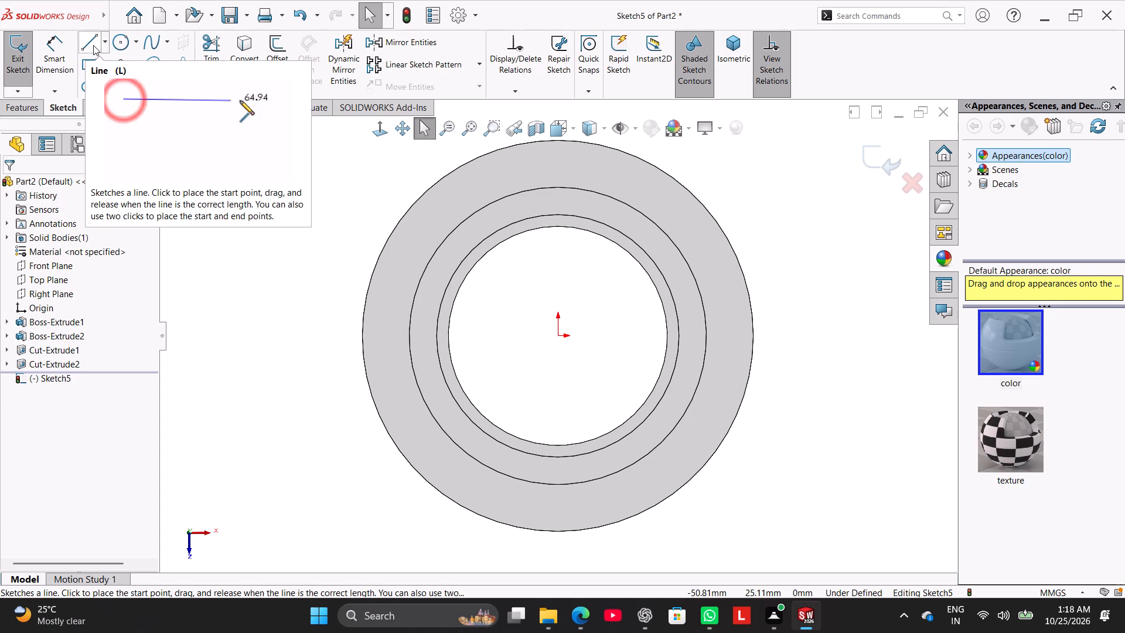
left_click(93, 45)
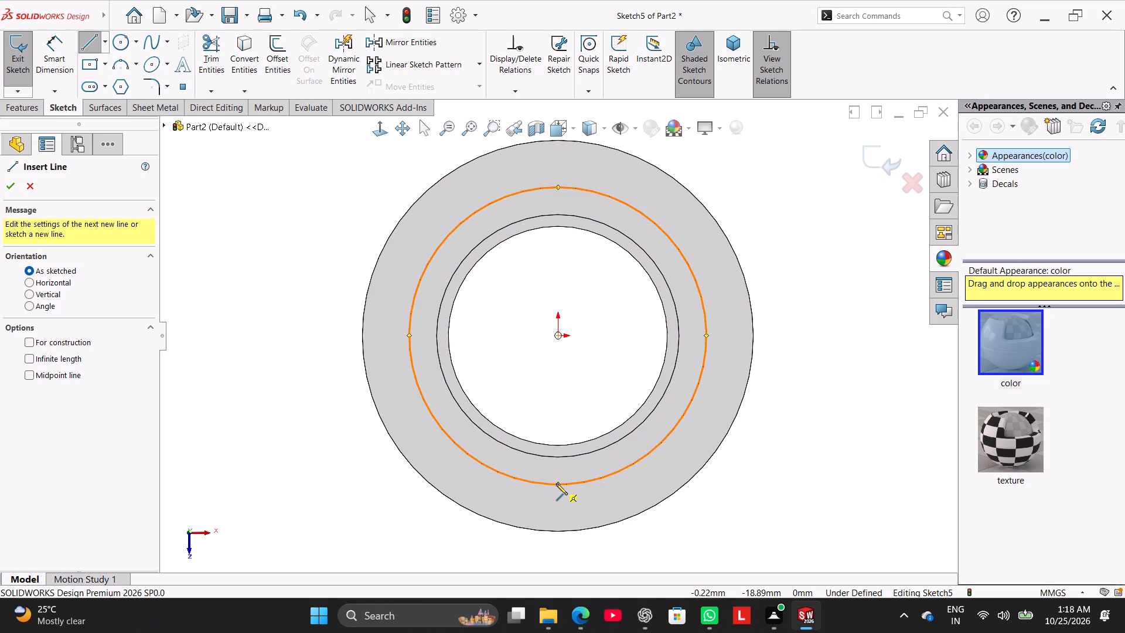
left_click(578, 484)
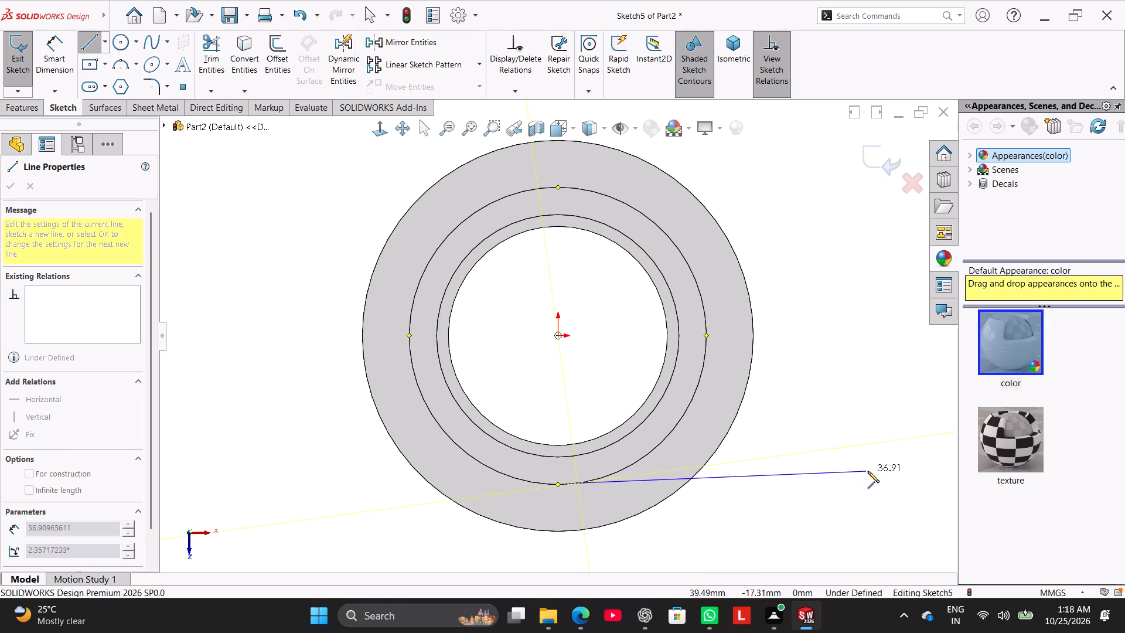
scroll(882, 472, "up", 3)
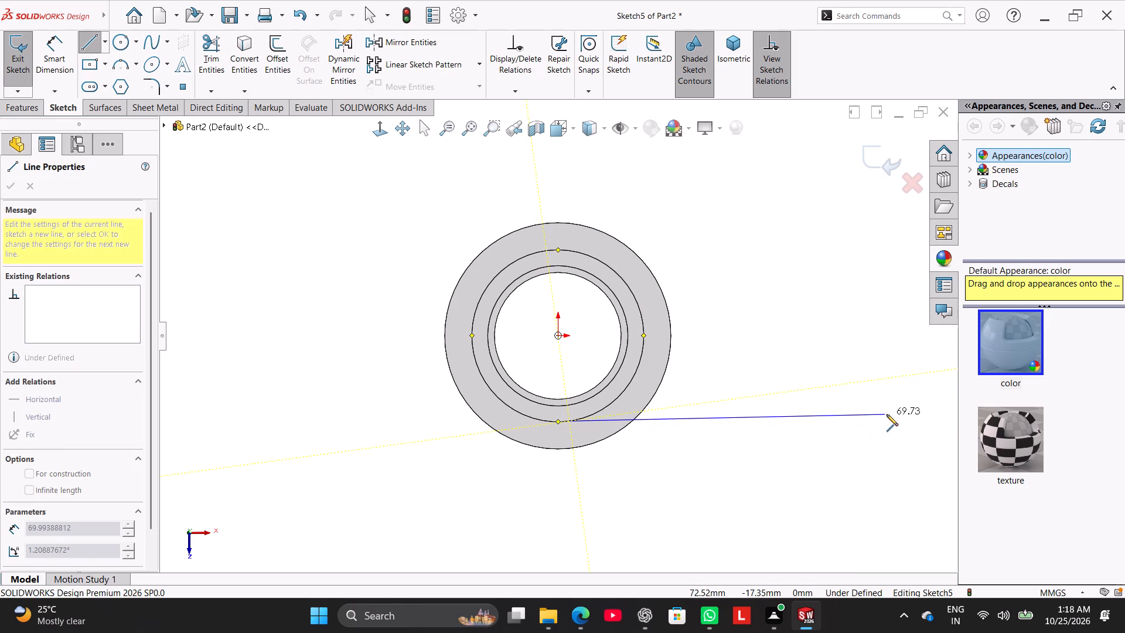
left_click(894, 422)
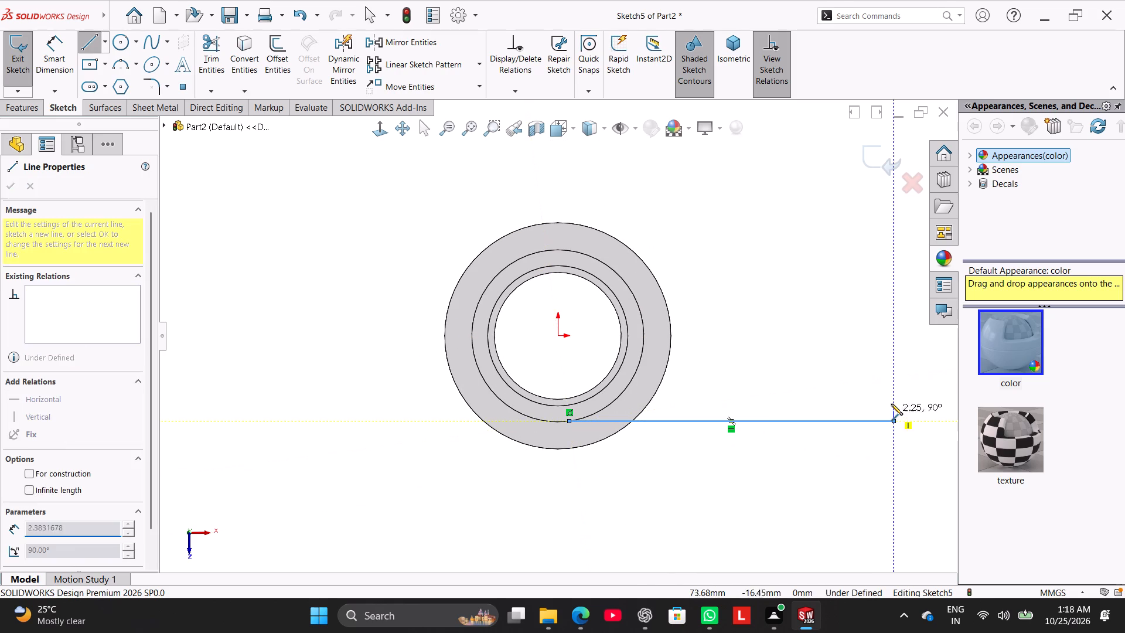
left_click(896, 245)
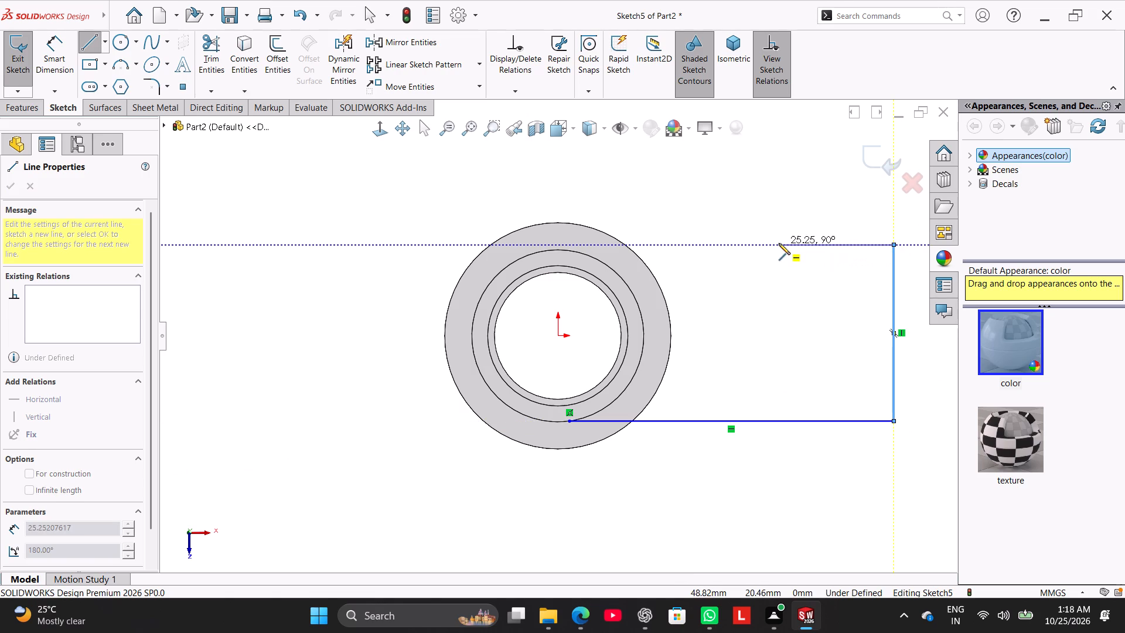
left_click(779, 243)
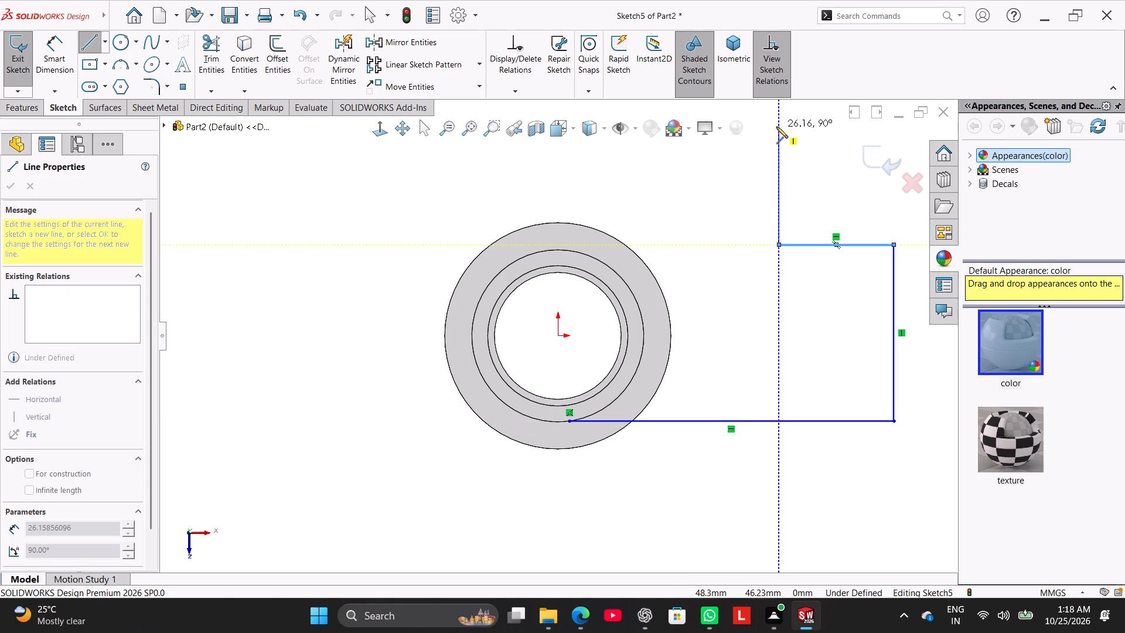
left_click(776, 127)
scroll(667, 147, "up", 1)
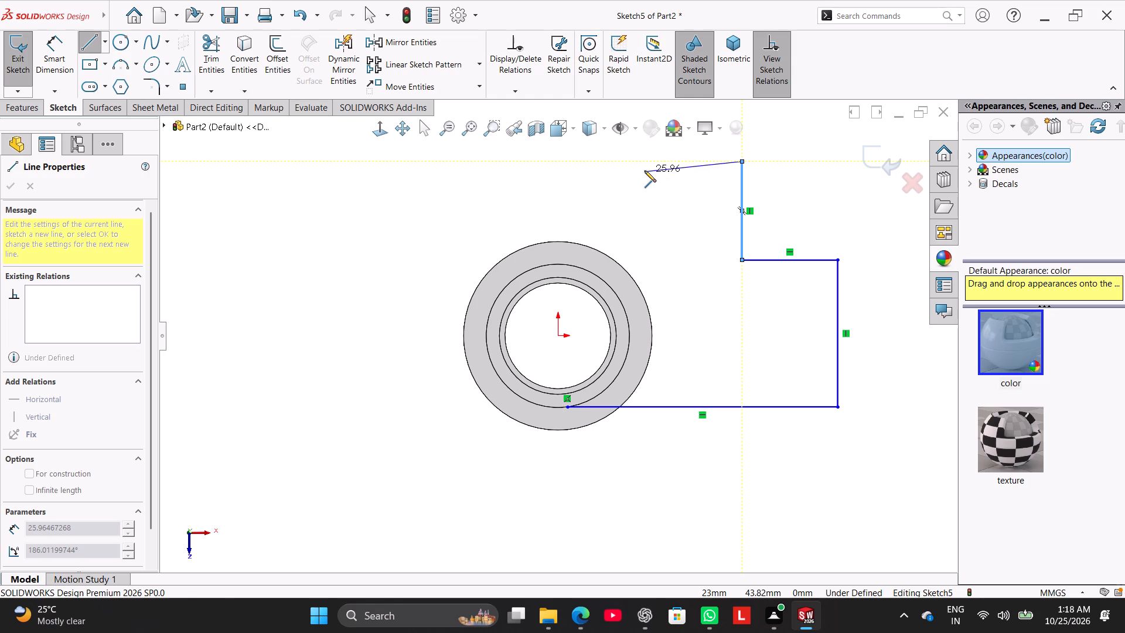
left_click(645, 171)
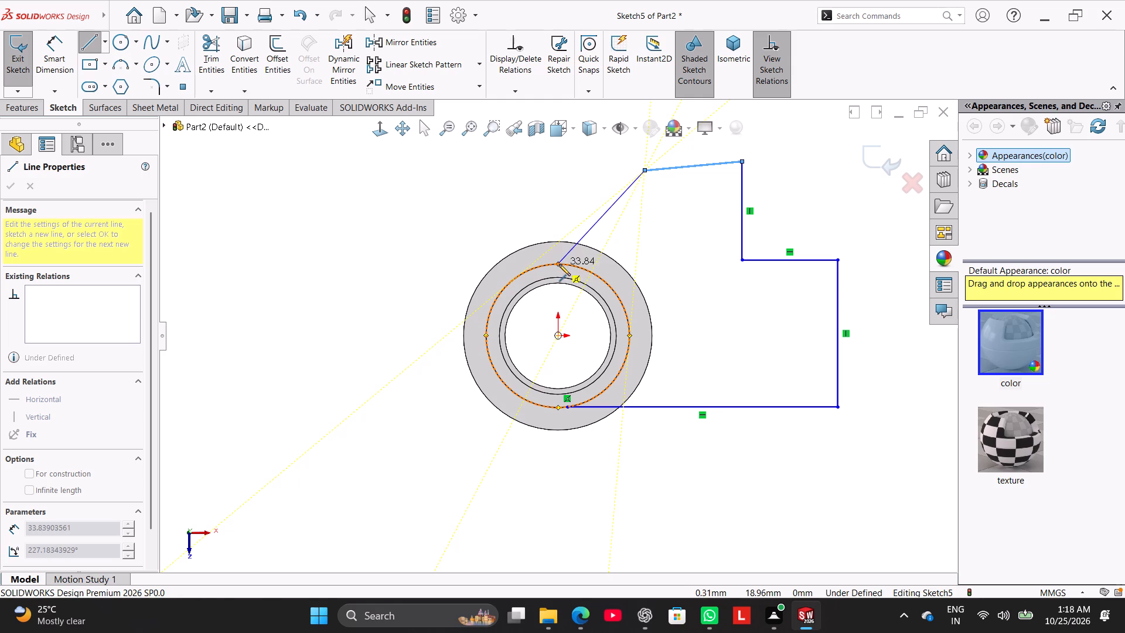
left_click(559, 264)
right_click(492, 227)
left_click(523, 233)
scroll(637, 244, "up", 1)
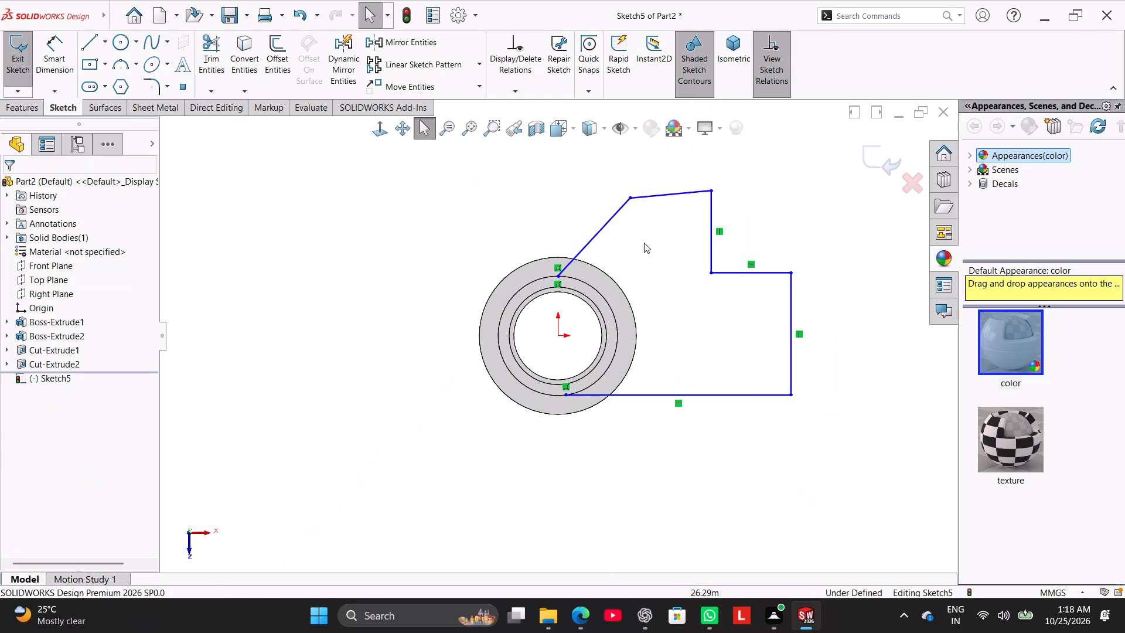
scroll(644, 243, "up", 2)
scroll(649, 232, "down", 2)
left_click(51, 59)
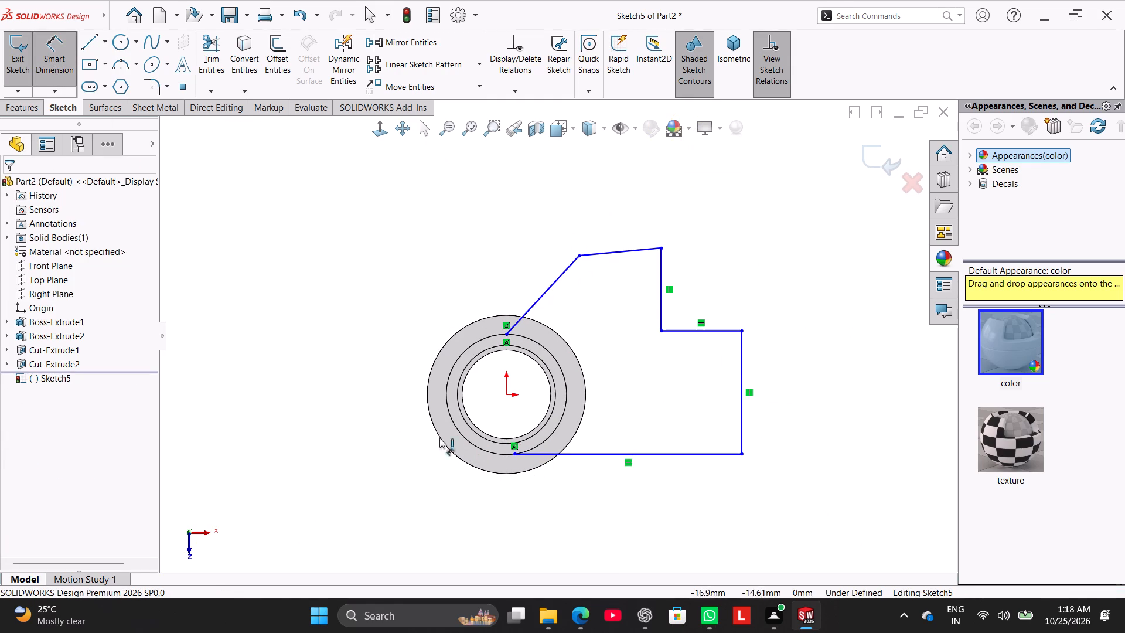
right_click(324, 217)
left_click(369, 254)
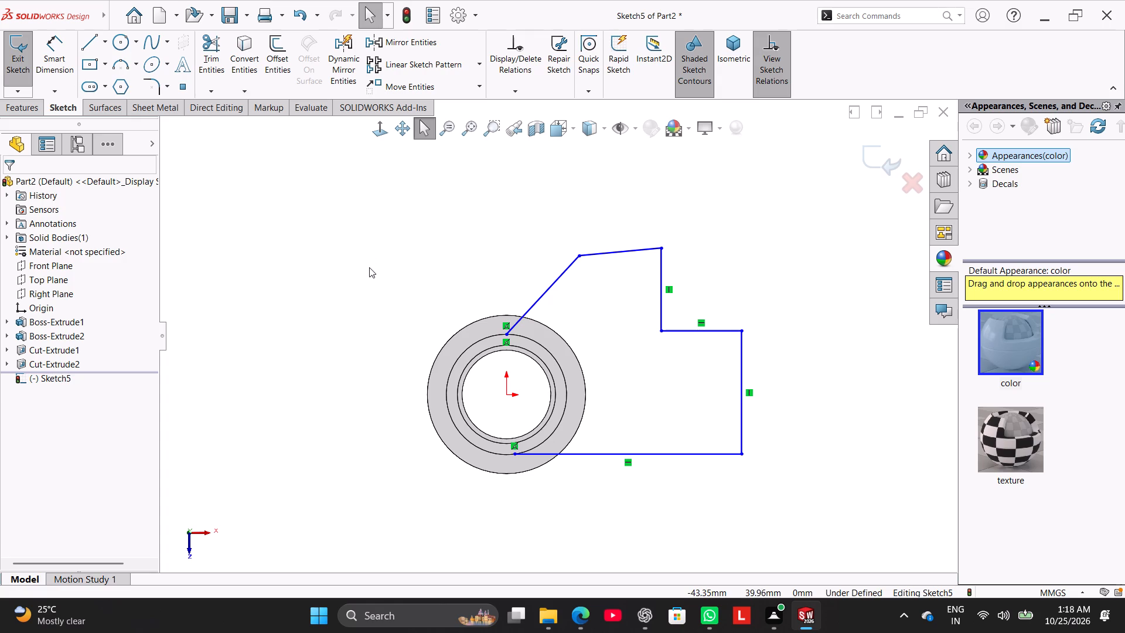
Make the profile's lower horizontal line tangent to the raised ring's outer circular edge.
scroll(572, 443, "down", 4)
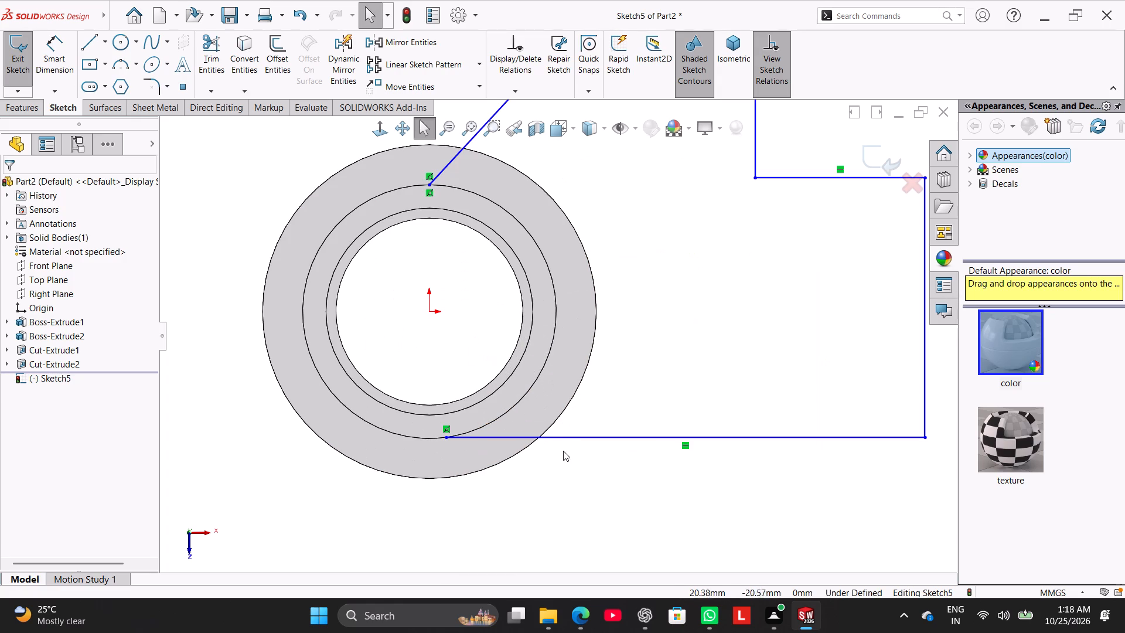
left_click(558, 439, "shift")
left_click(490, 419, "shift")
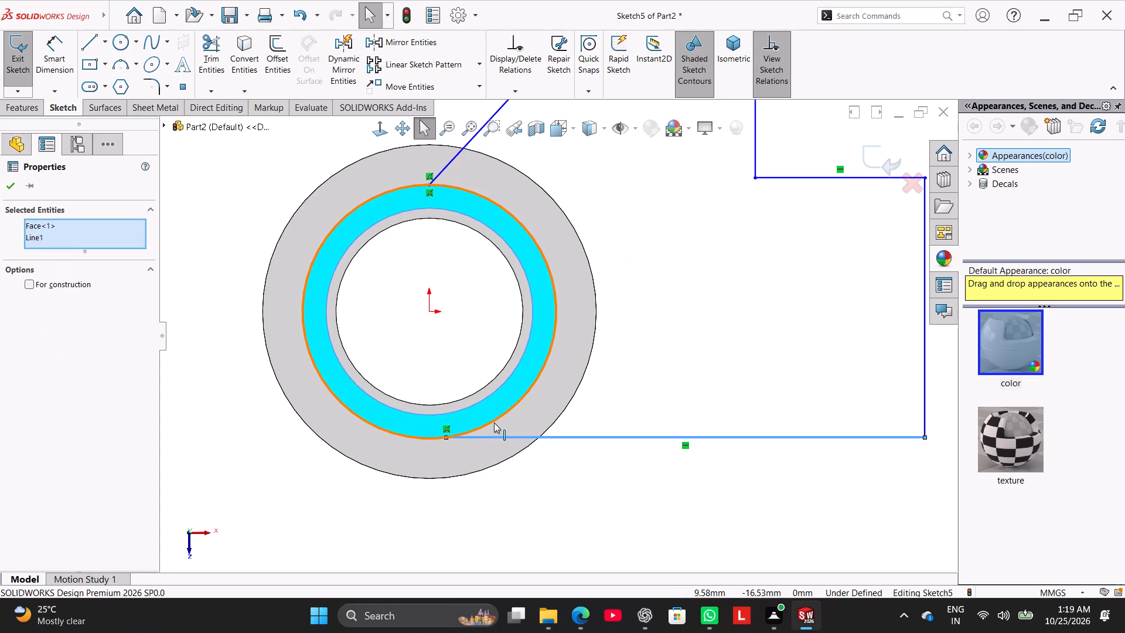
right_click(93, 232, "shift")
left_click(110, 243, "shift")
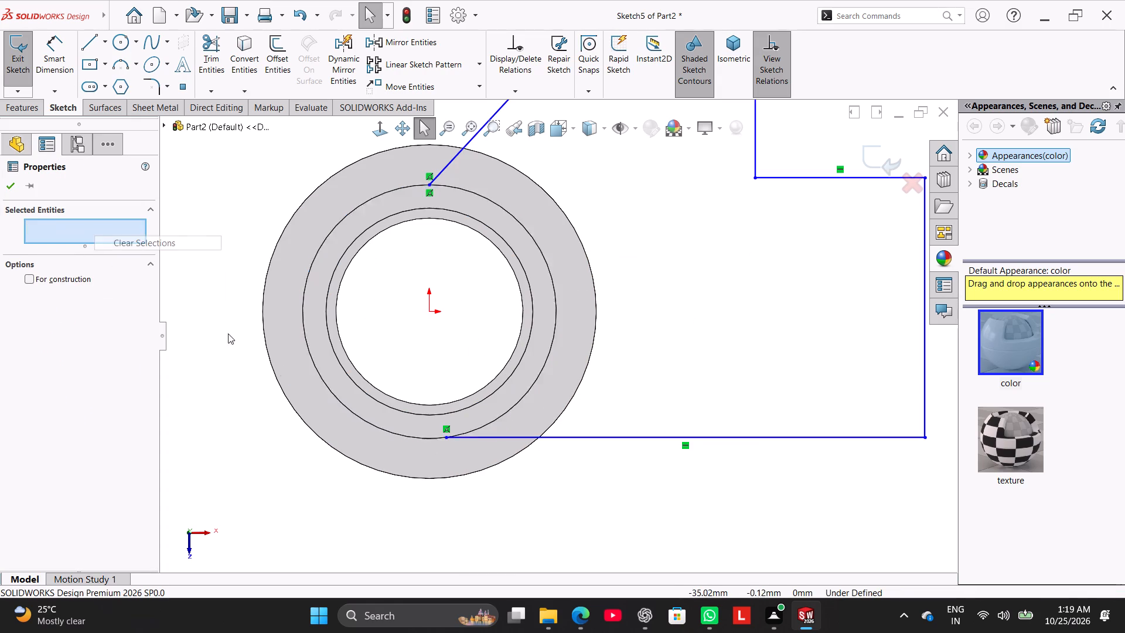
left_click(473, 438, "shift")
left_click(480, 426, "shift")
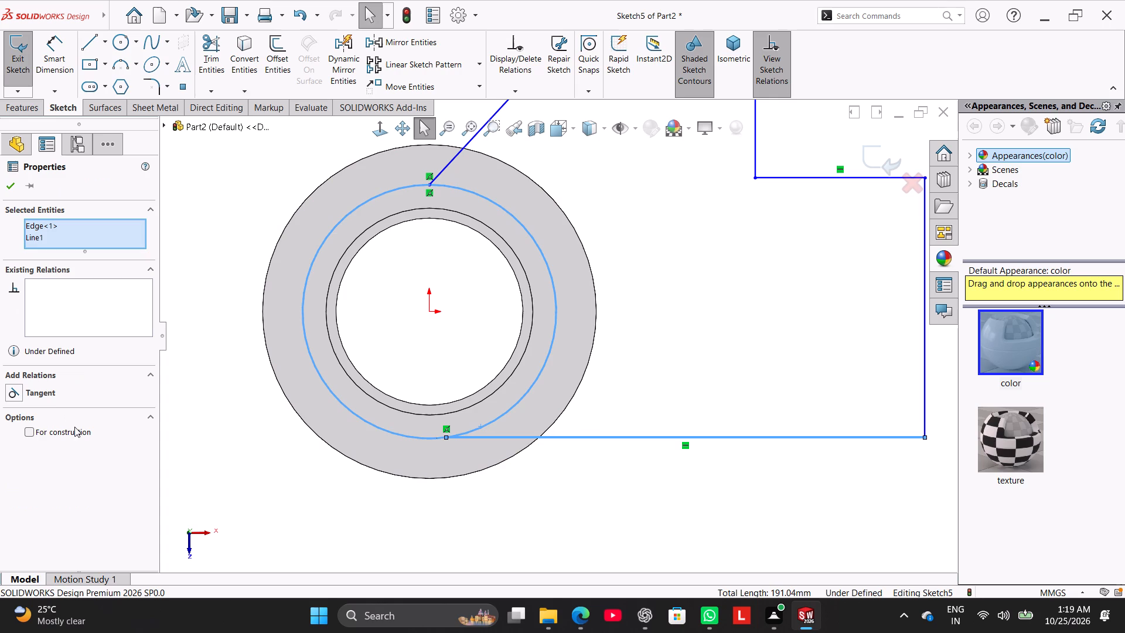
left_click(45, 394)
left_click(531, 503)
Dimension the horizontal distance from the origin to the profile's outermost vertical line as 74 mm.
scroll(534, 498, "up", 2)
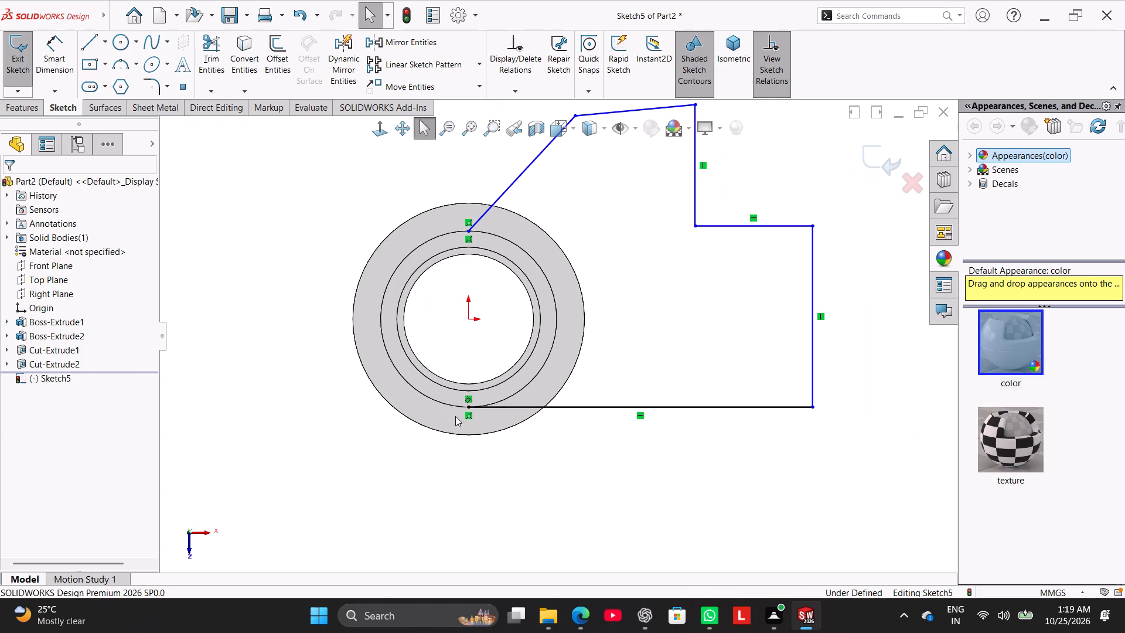
left_click(64, 68)
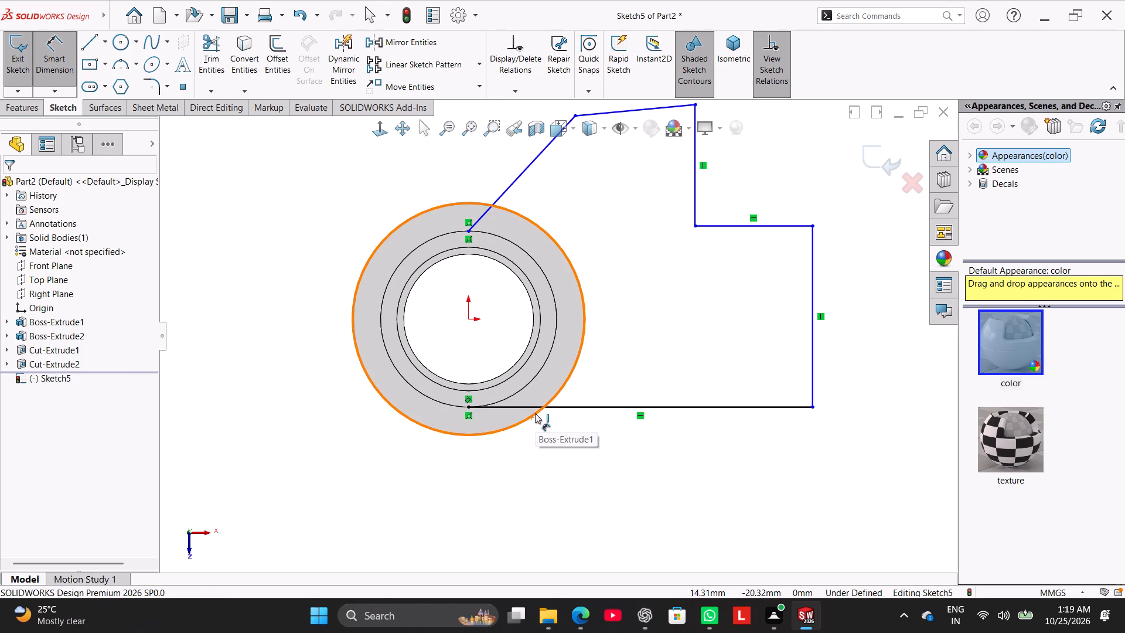
left_click(469, 321)
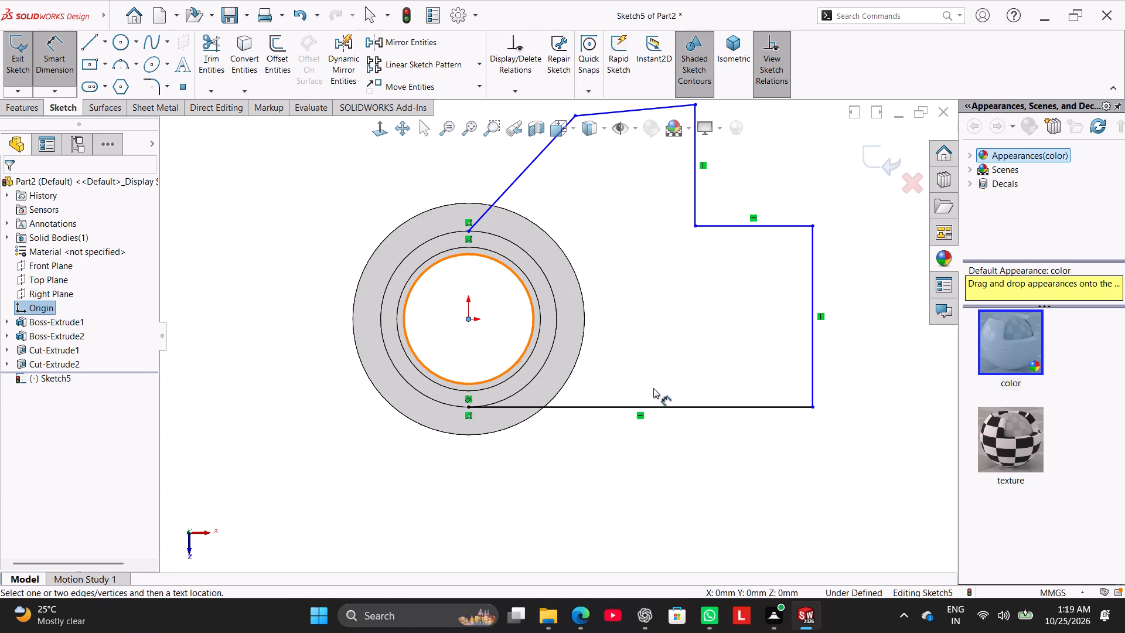
left_click(812, 374)
left_click(666, 488)
type("74")
key("Return")
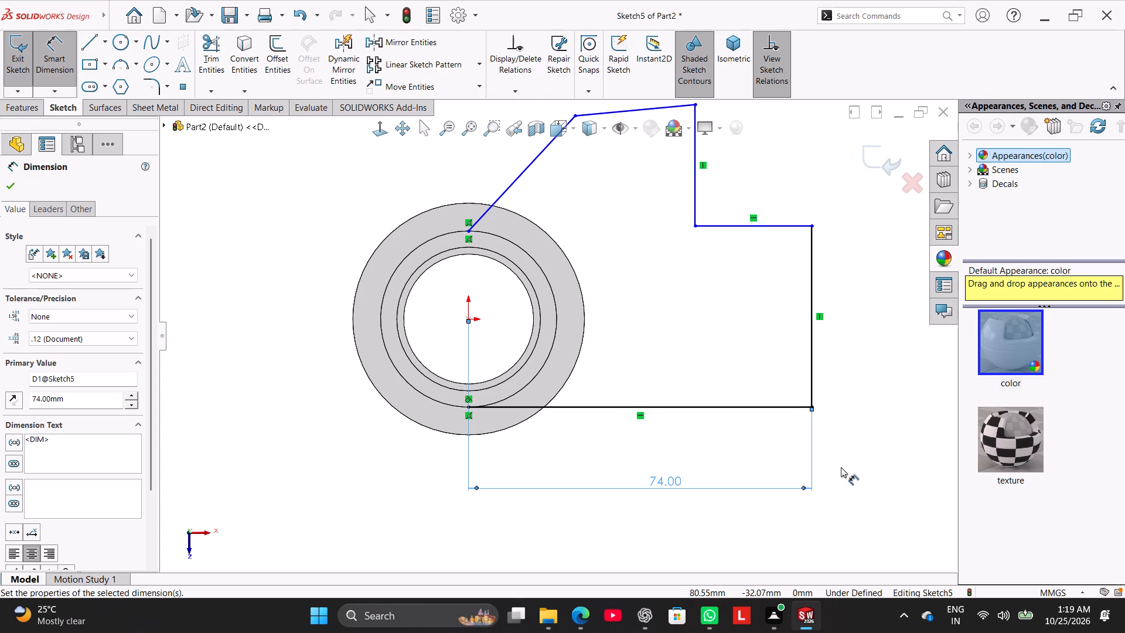
right_click(840, 359)
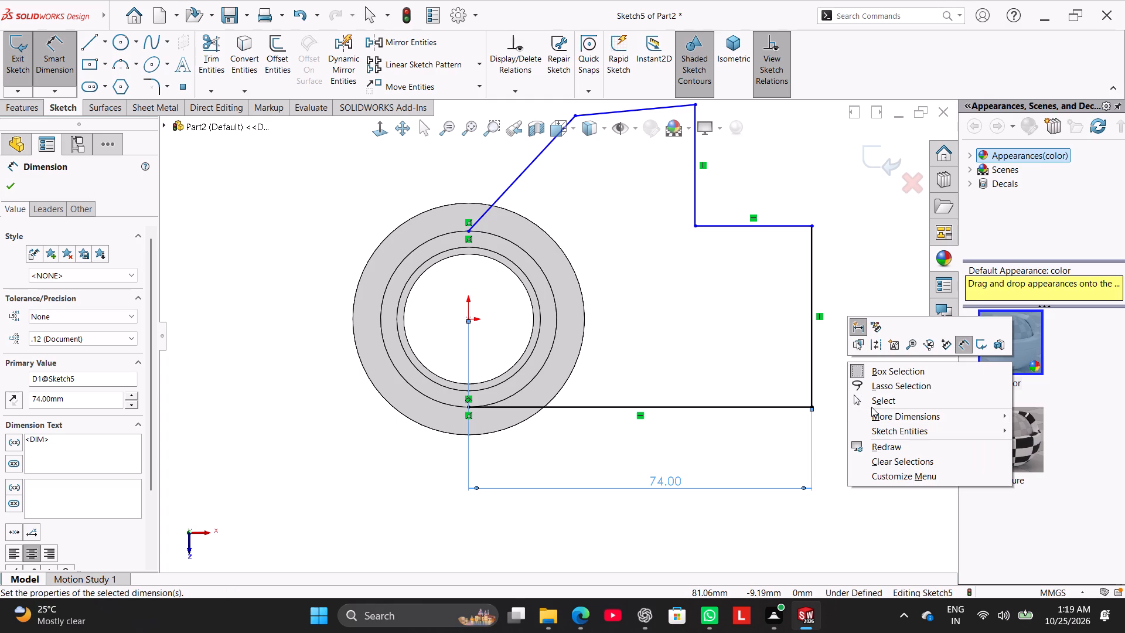
left_click(870, 404)
Dimension the outermost vertical line's length as 37.5 mm.
scroll(823, 266, "up", 2)
scroll(745, 241, "down", 3)
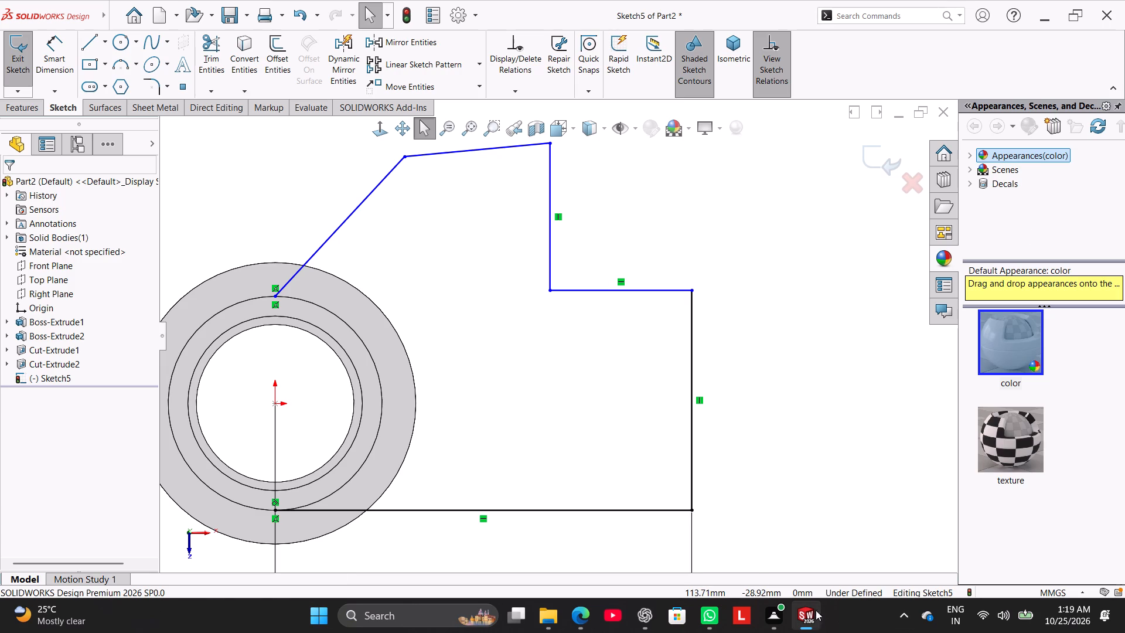
left_click(59, 53)
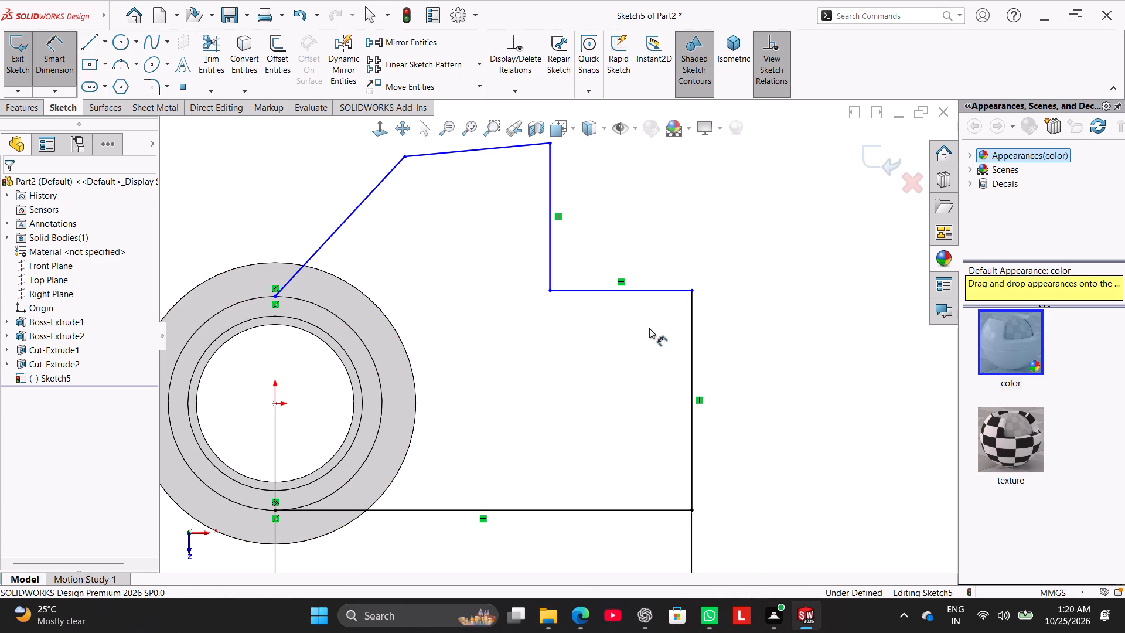
left_click(694, 338)
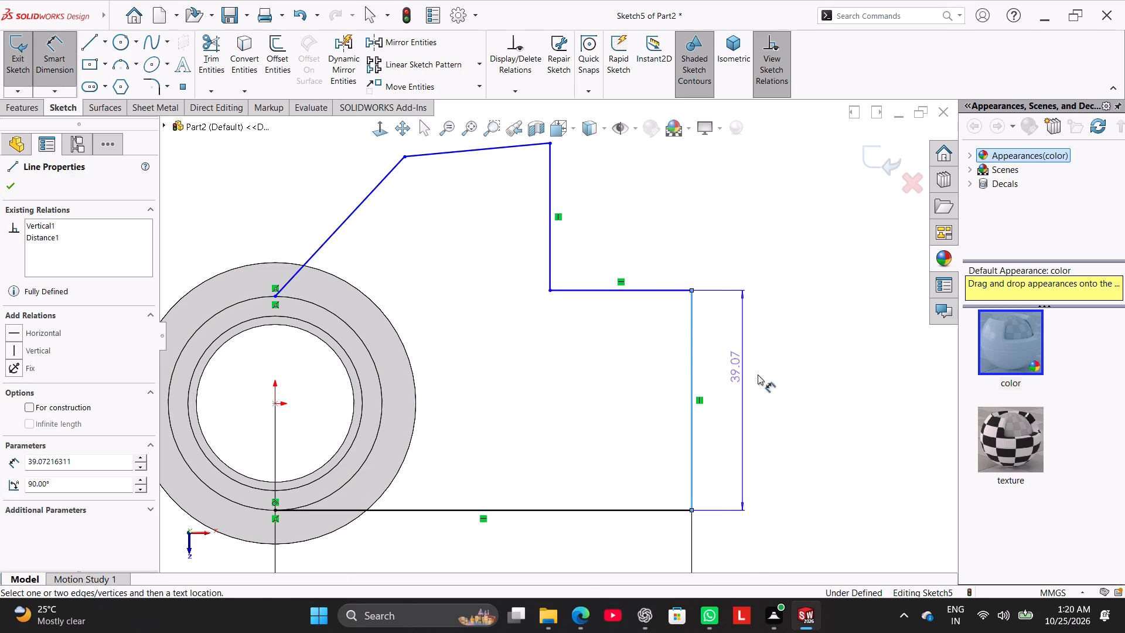
left_click(764, 380)
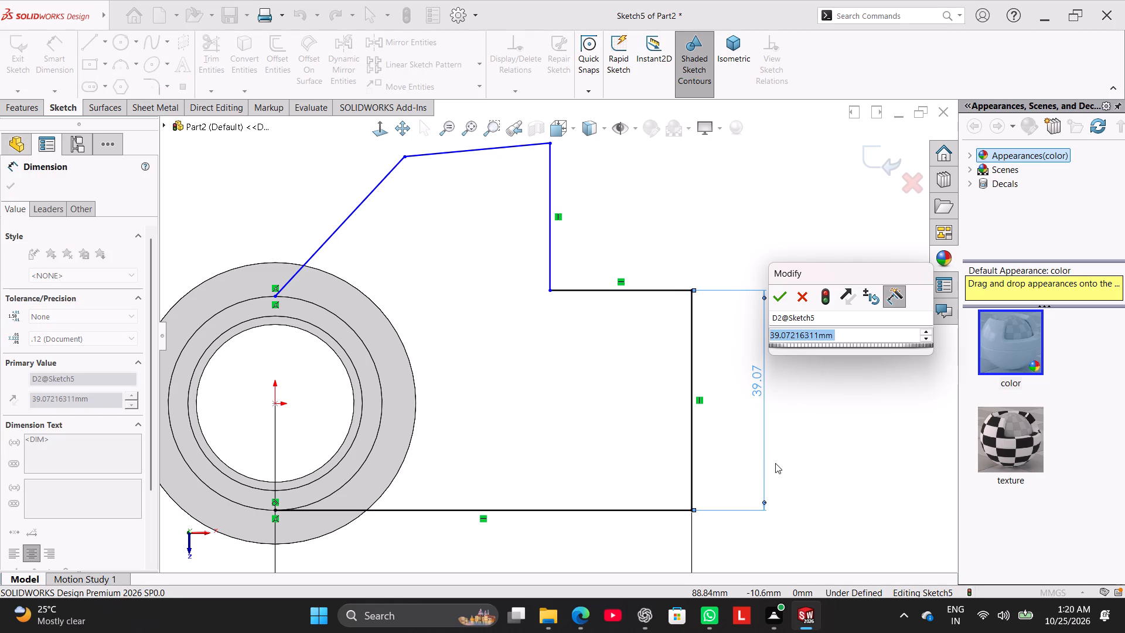
type("37")
type(".5")
key("Return")
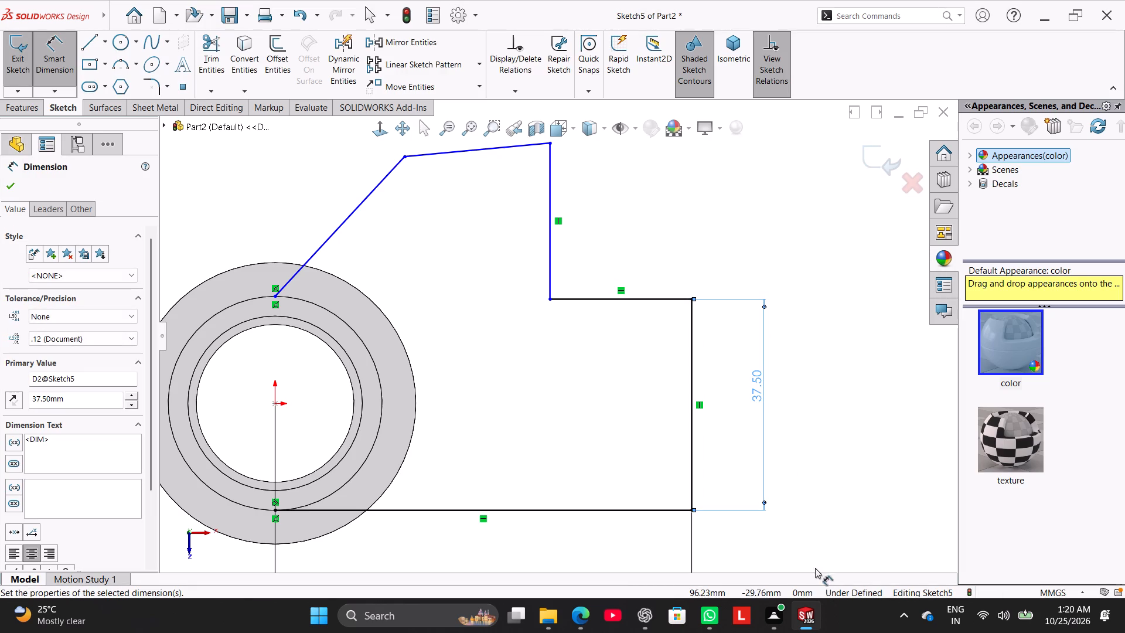
right_click(674, 236)
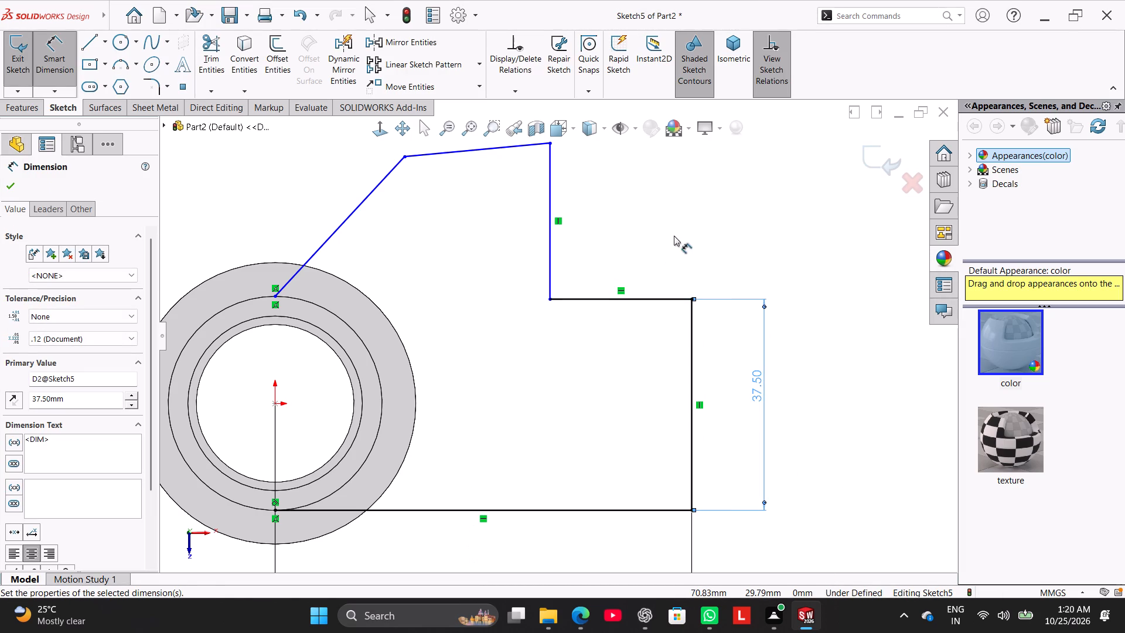
Fillet the profile's lower outer corner, between the bottom horizontal and outermost vertical lines, with a 9 mm radius.
left_click(715, 272)
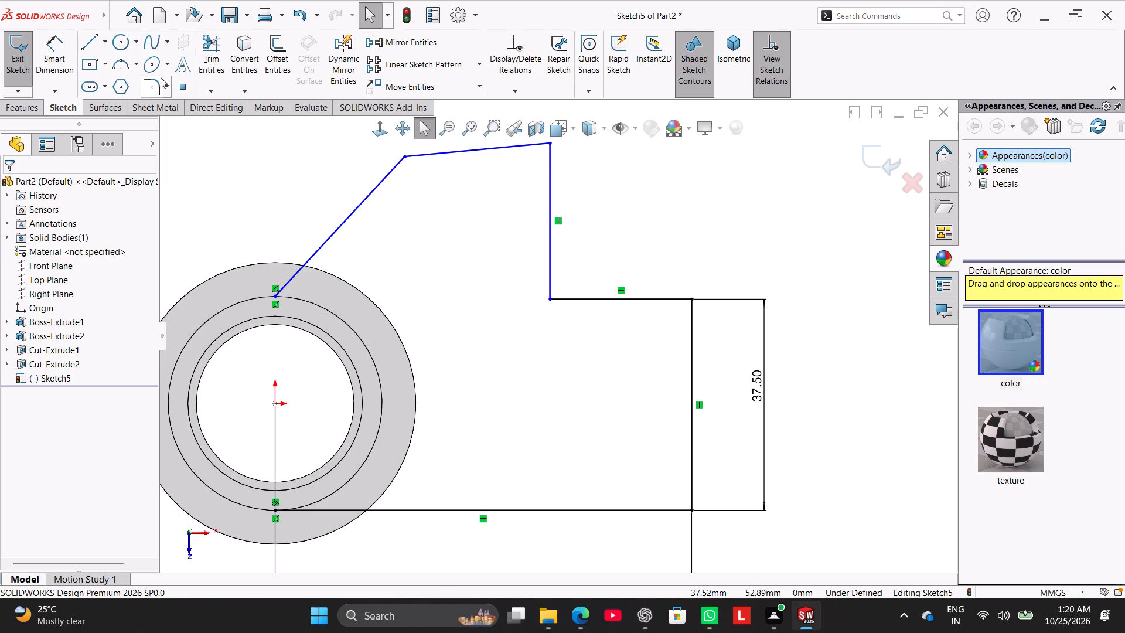
left_click(159, 78)
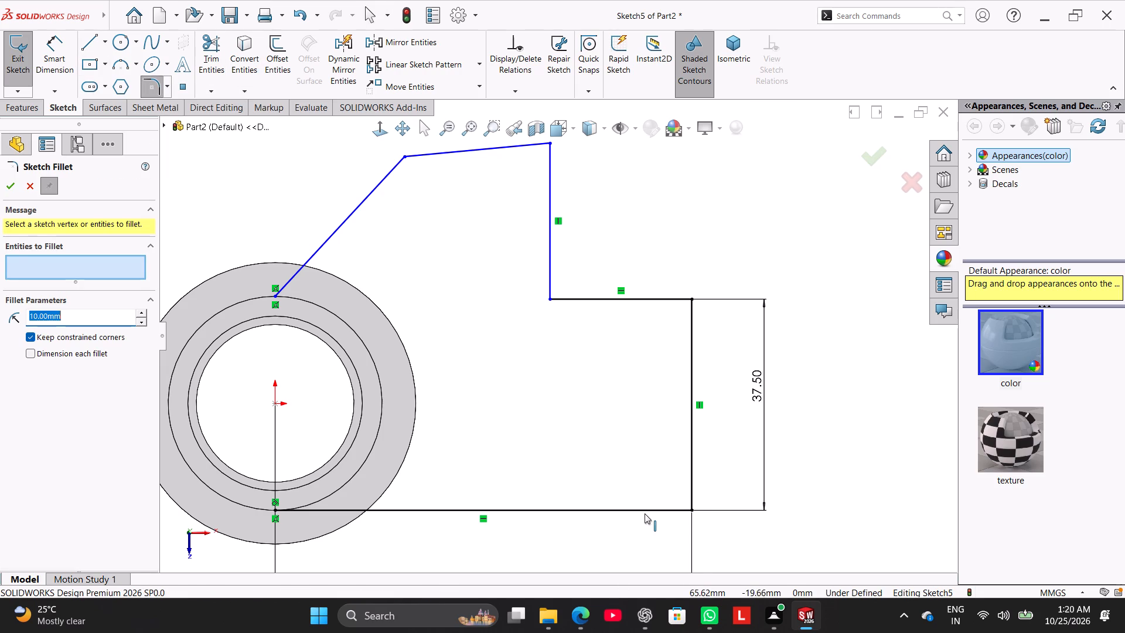
left_click(645, 513)
left_click(690, 481)
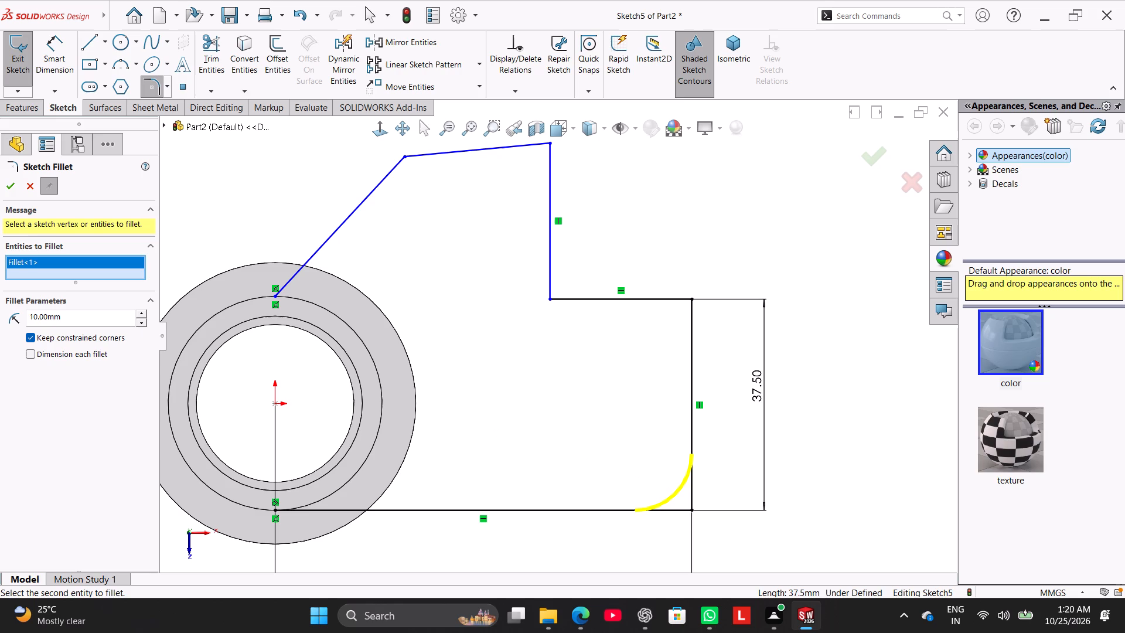
double_click(126, 324)
key("9")
key("Return")
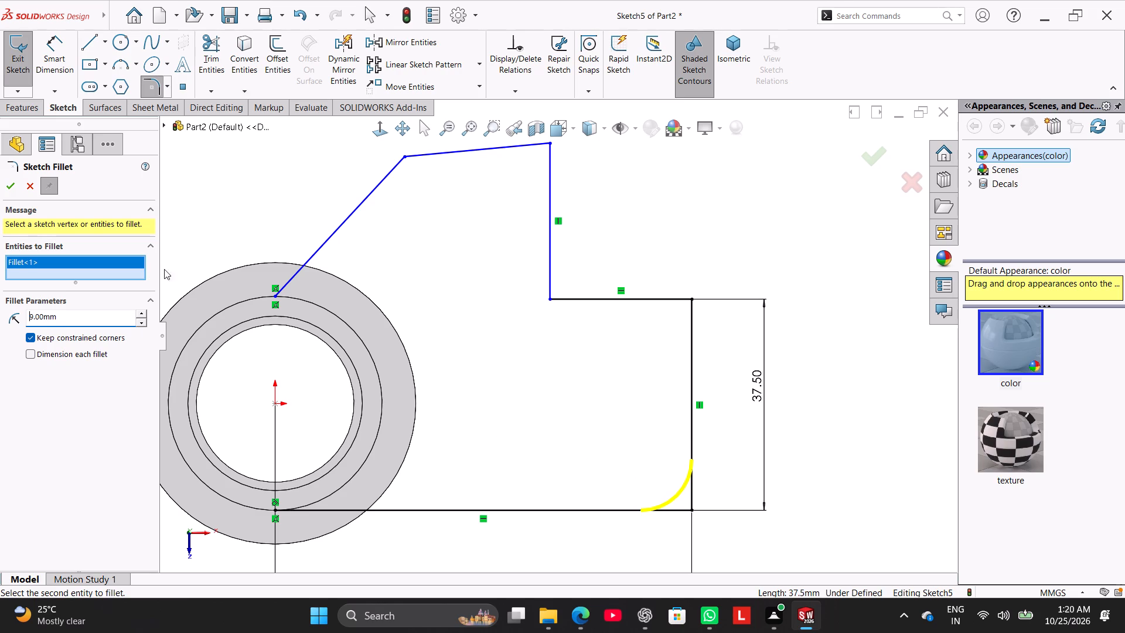
left_click(12, 186)
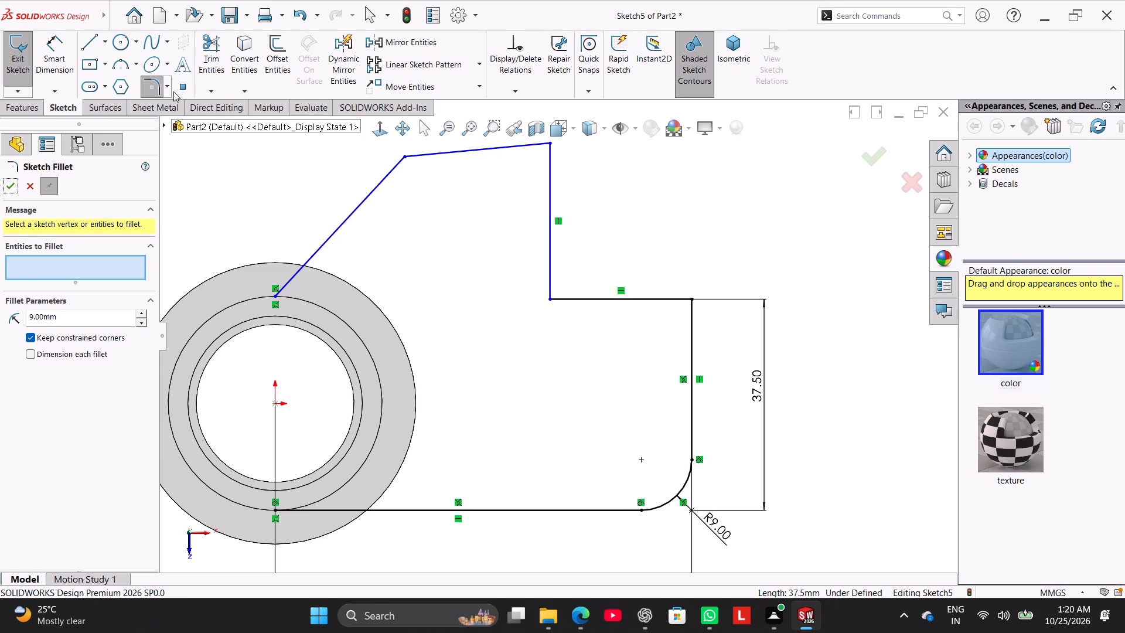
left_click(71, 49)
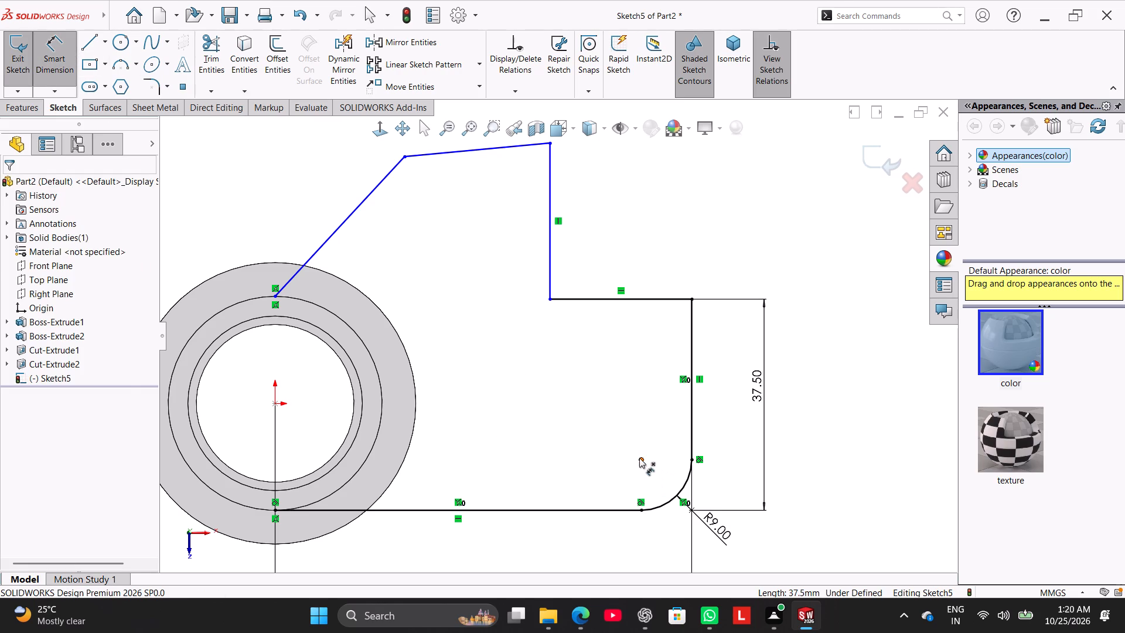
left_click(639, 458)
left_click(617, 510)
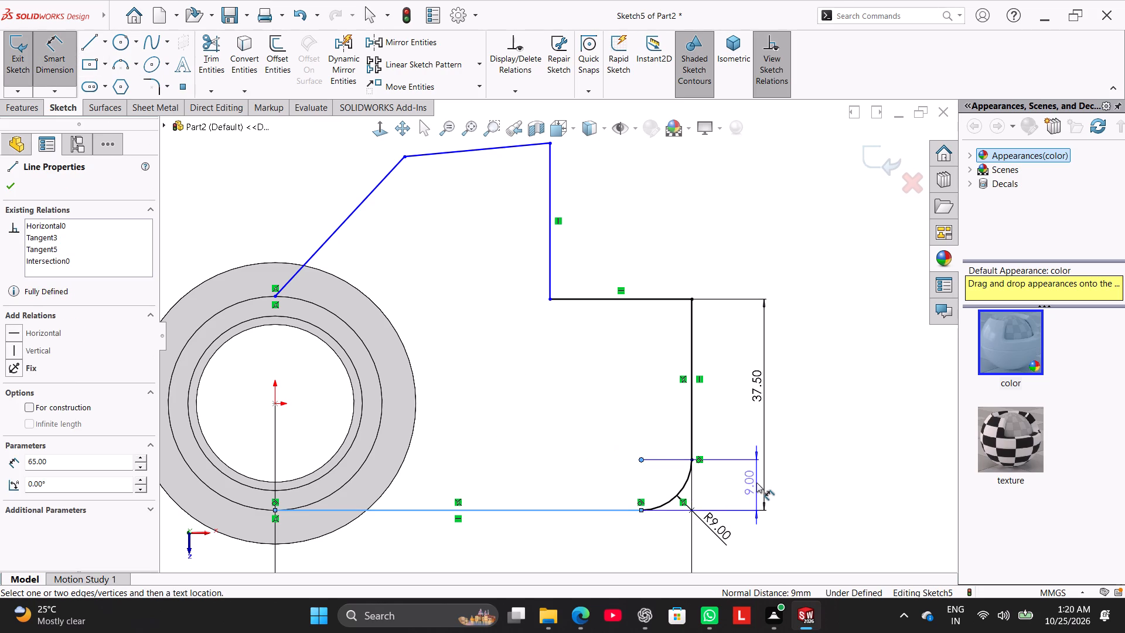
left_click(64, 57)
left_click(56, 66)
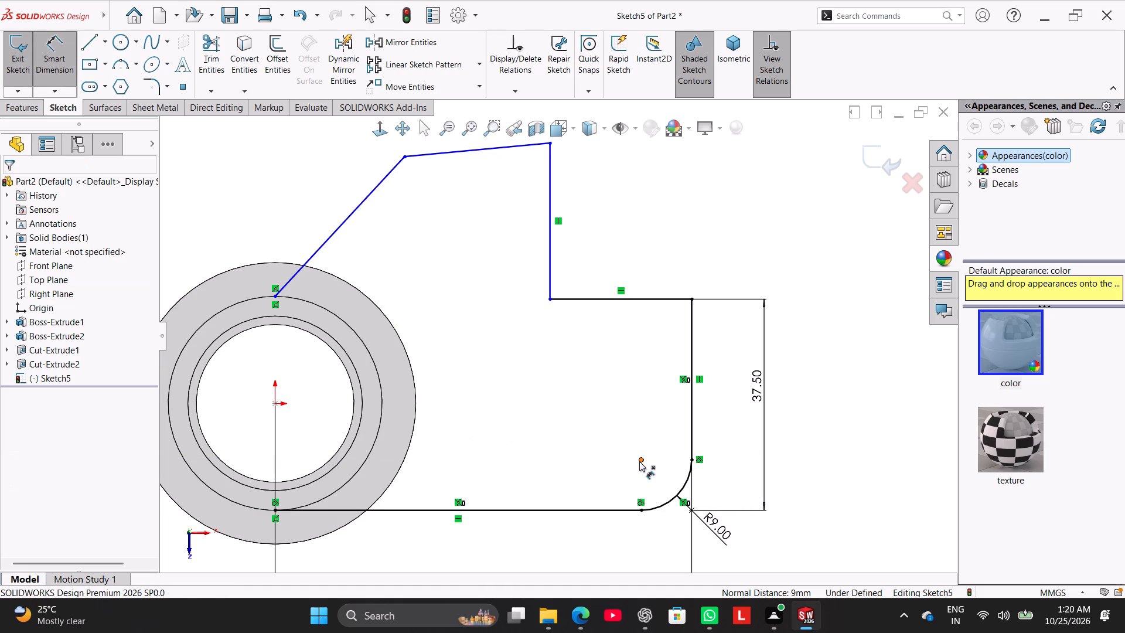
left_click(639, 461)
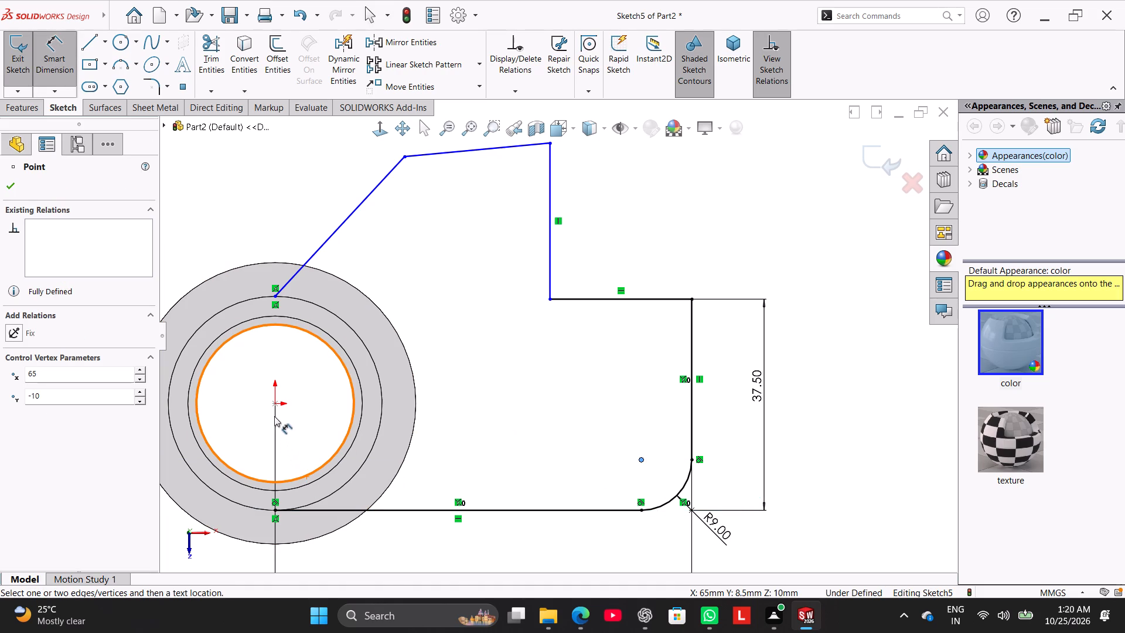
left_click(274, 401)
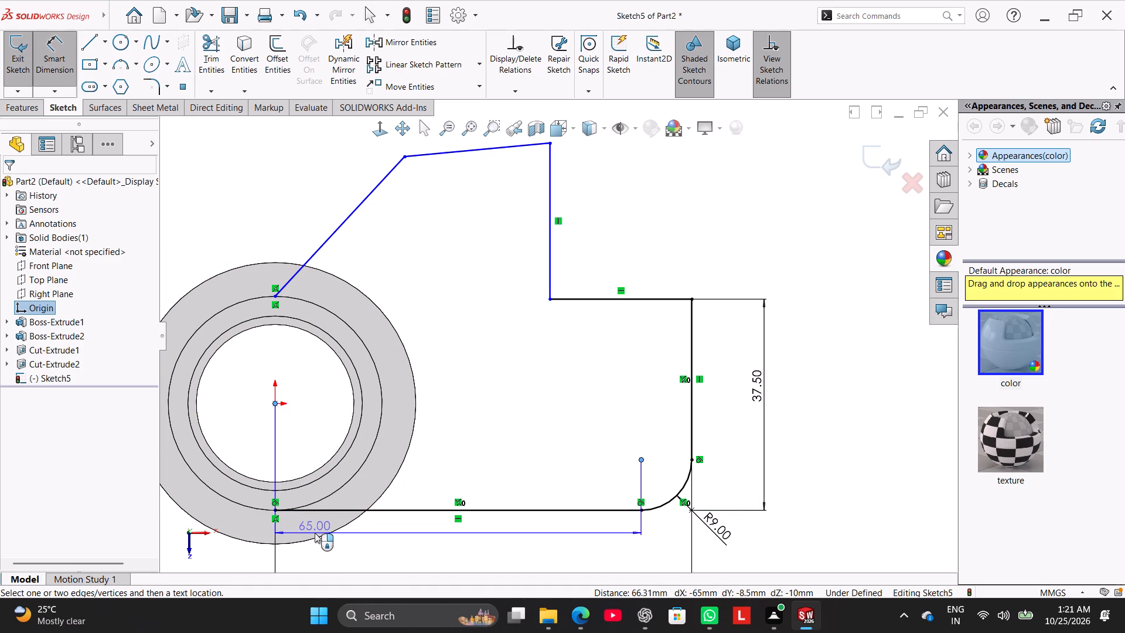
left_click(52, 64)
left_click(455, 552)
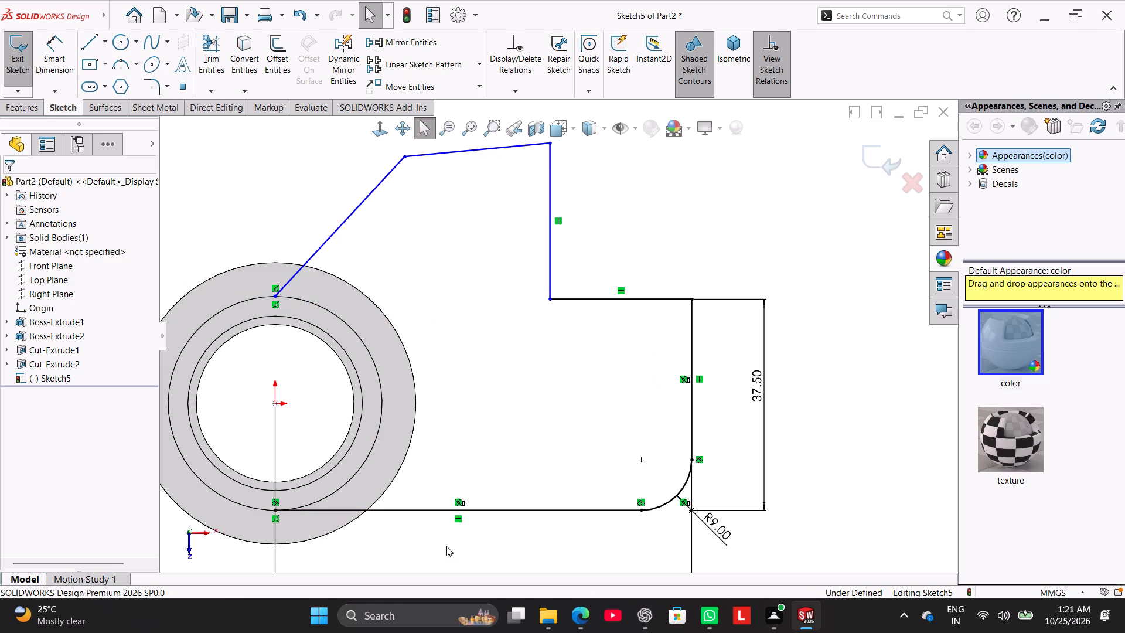
Start a center circle inside the profile near its upper outer corner, vertically in line with the fillet's centre.
scroll(381, 502, "up", 2)
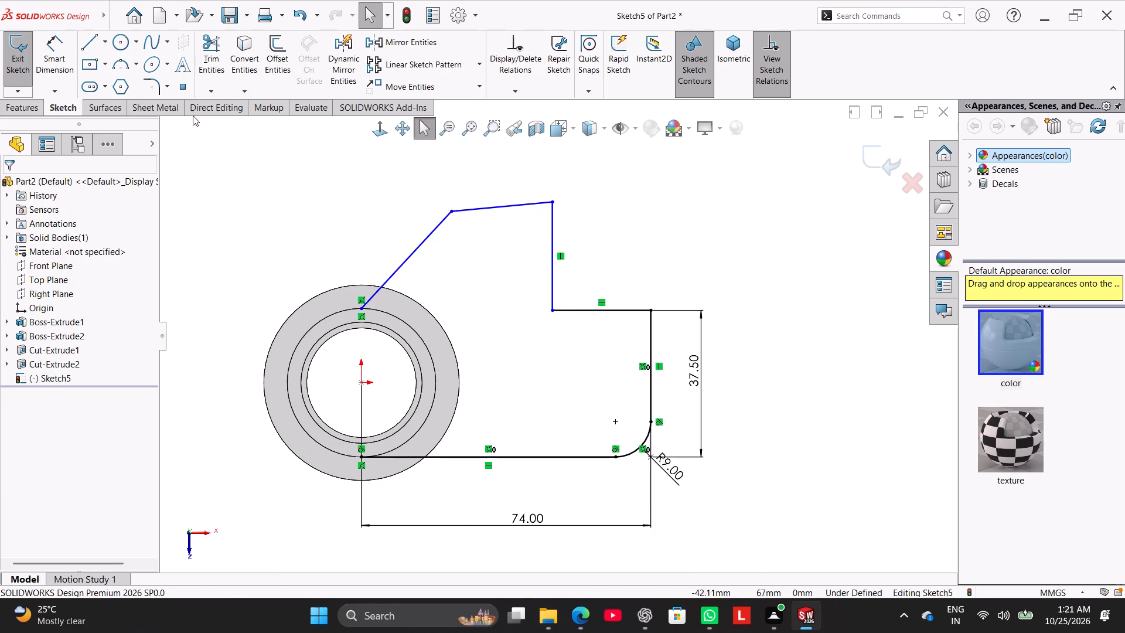
left_click(121, 41)
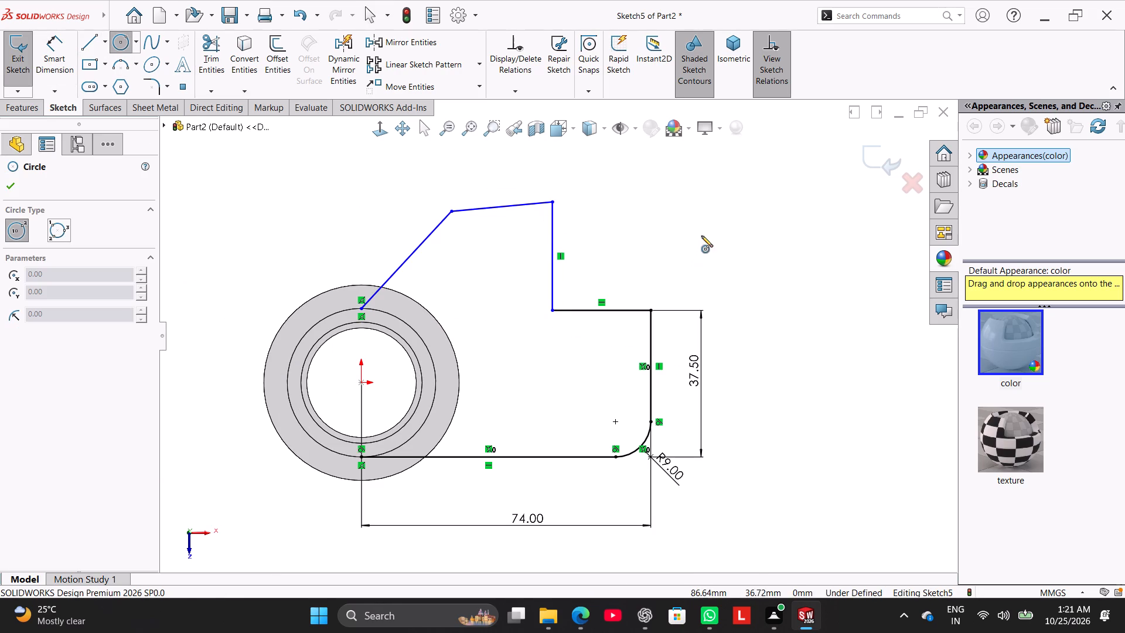
scroll(697, 239, "down", 3)
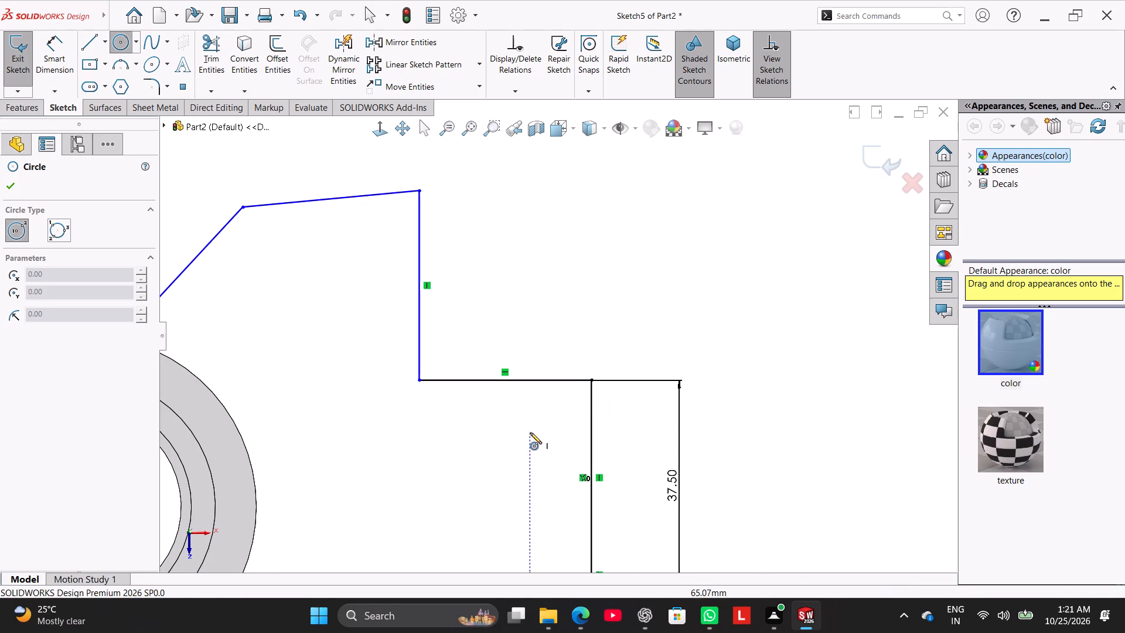
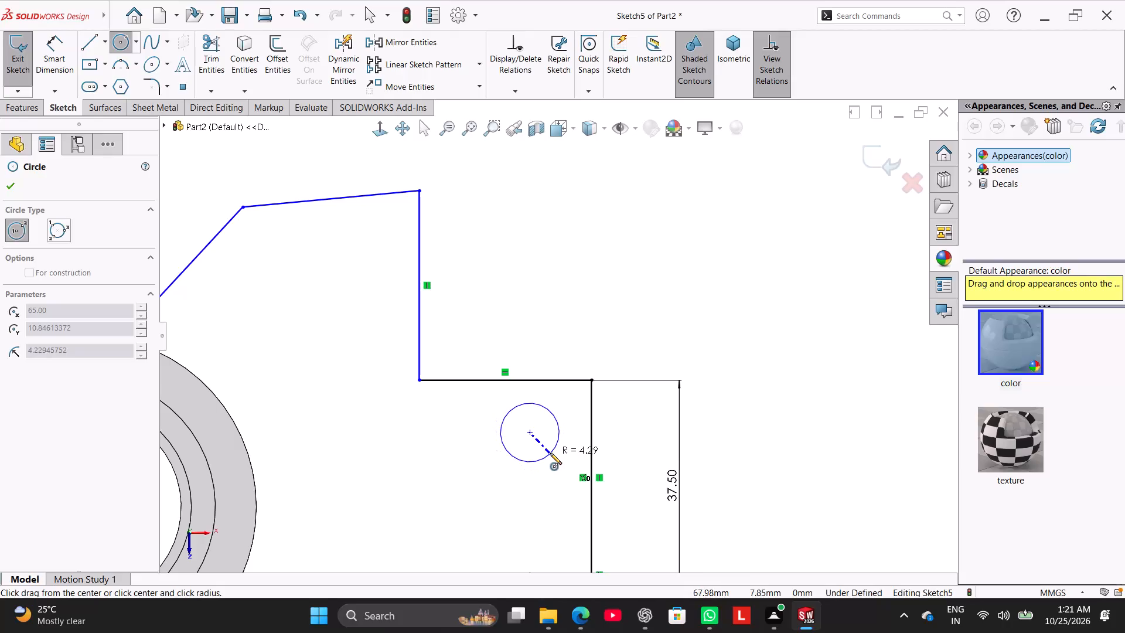
Draw two concentric circles near the profile's upper outer corner, with radii of about 4.2 mm and 12.9 mm.
left_click(550, 453)
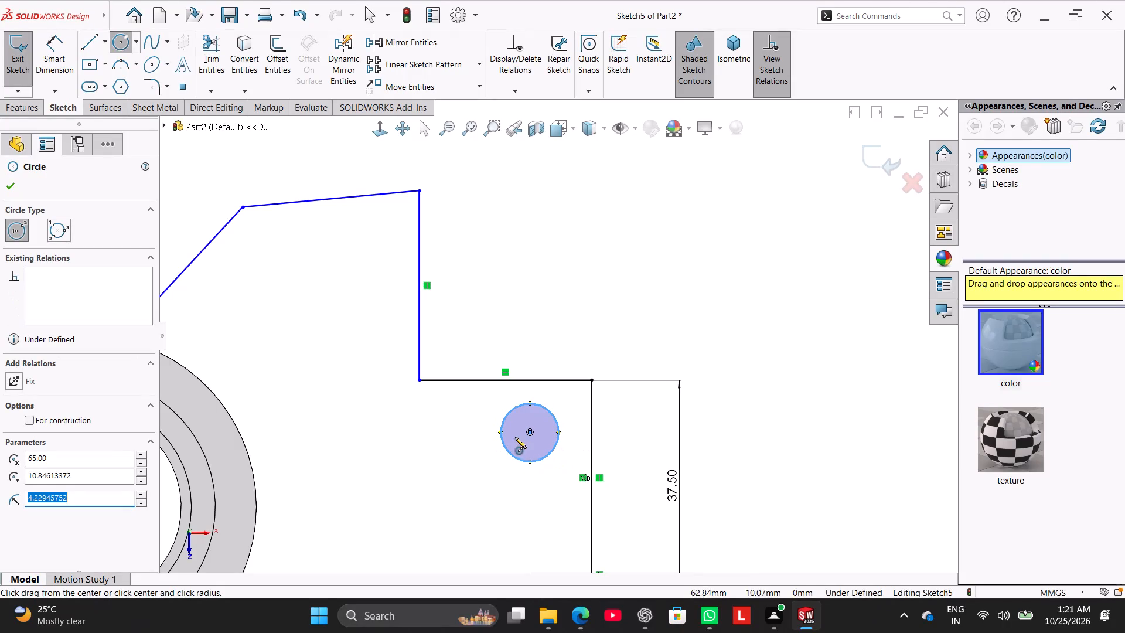
left_click(529, 432)
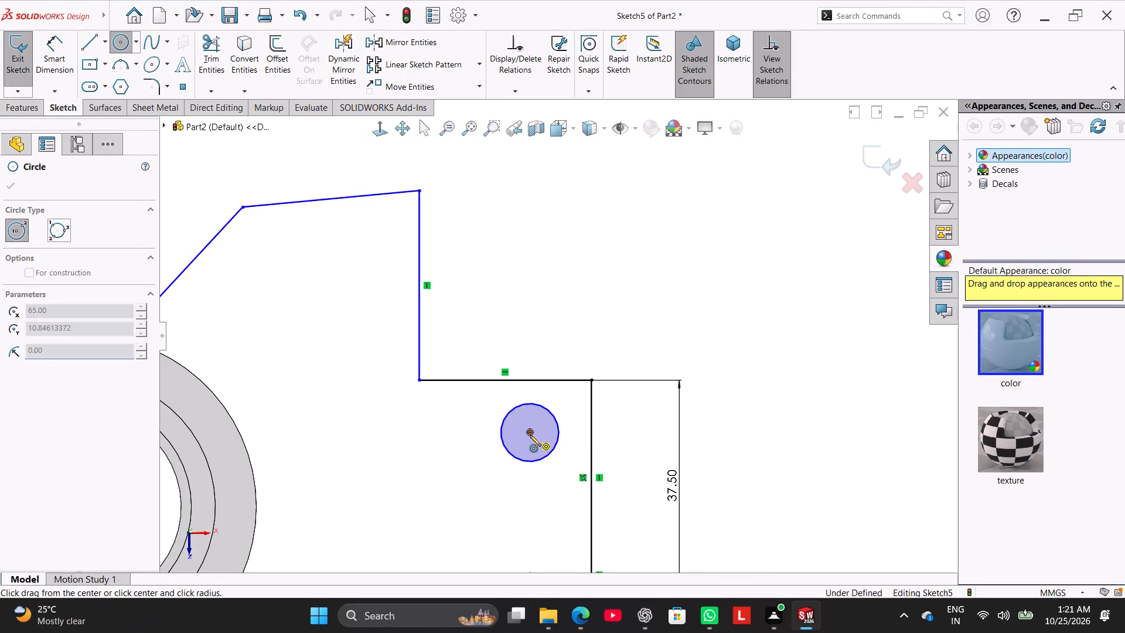
left_click(618, 437)
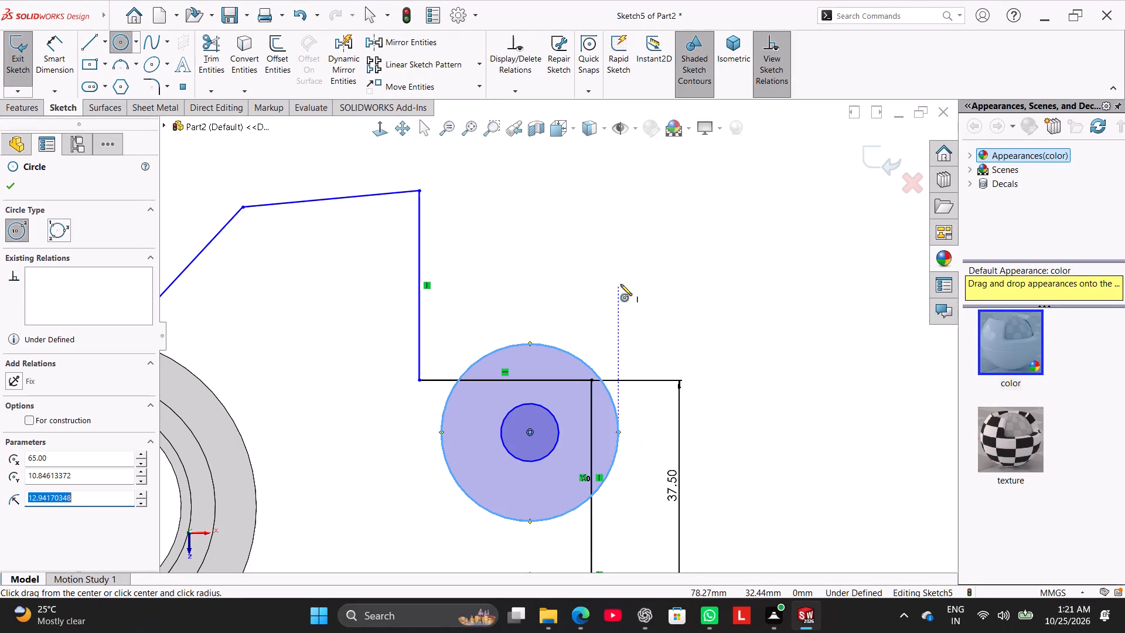
right_click(621, 283)
left_click(641, 291)
Dimension the vertical distance between the concentric circles' centre and the fillet's centre as 22 mm.
scroll(561, 362, "up", 2)
scroll(427, 270, "up", 2)
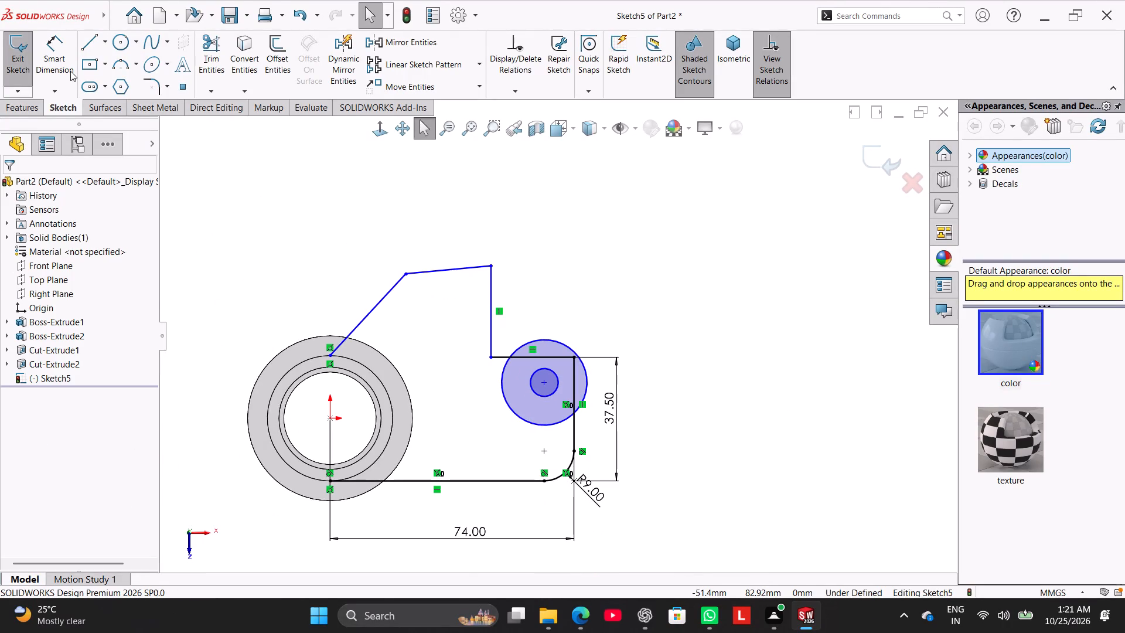
left_click(70, 54)
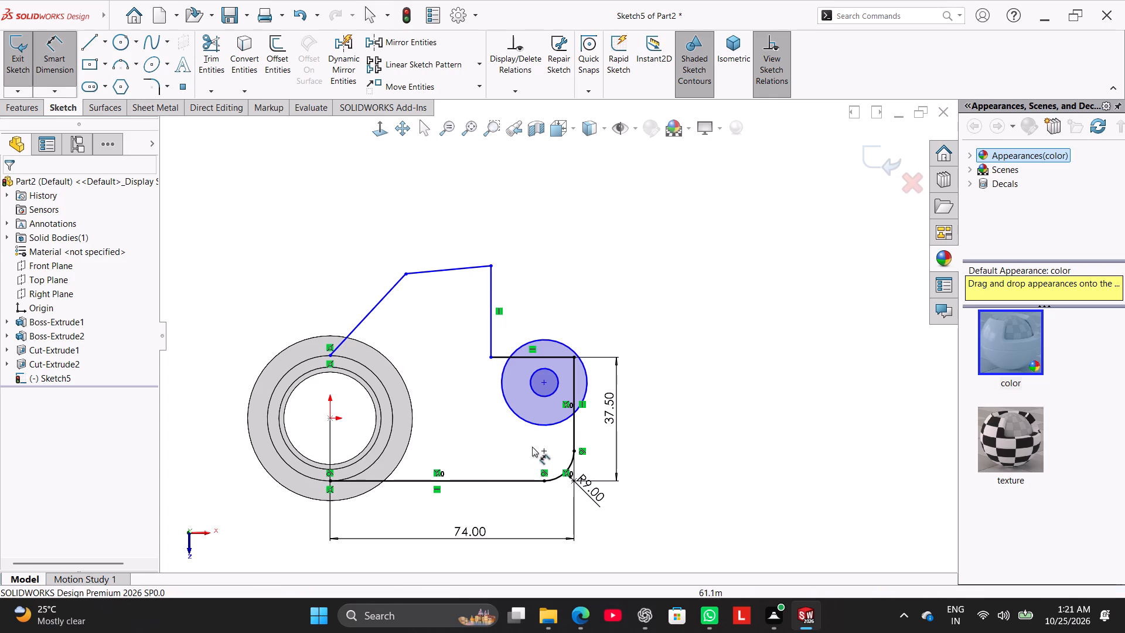
scroll(534, 447, "down", 2)
left_click(553, 339)
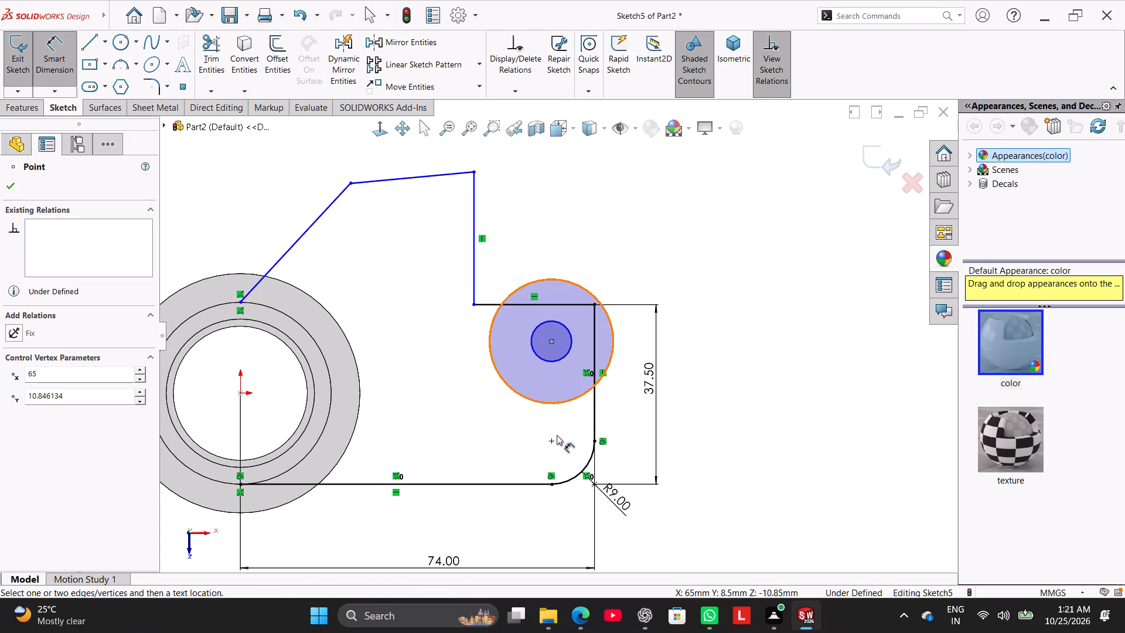
left_click(551, 439)
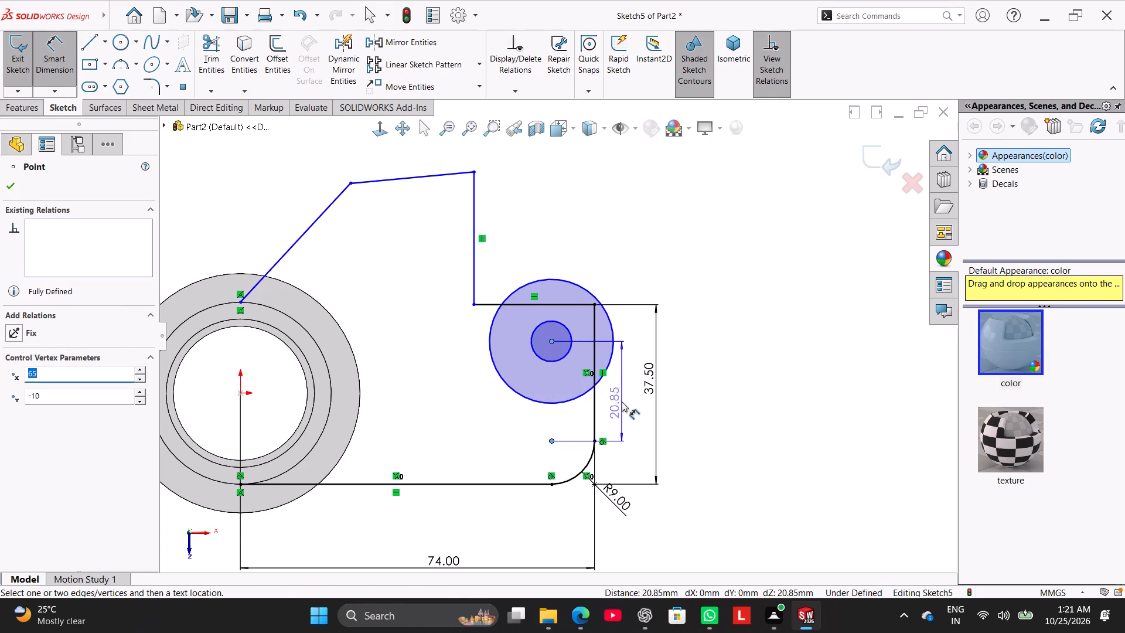
left_click(622, 401)
type("22")
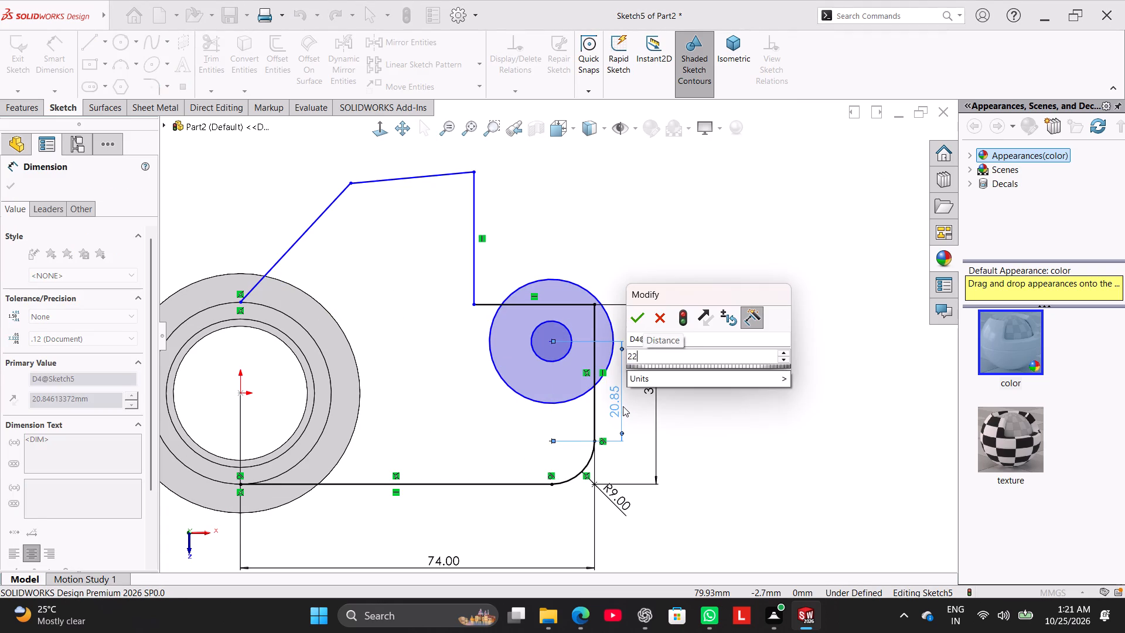
key("Return")
right_click_drag(771, 280, 774, 288)
left_click(797, 325)
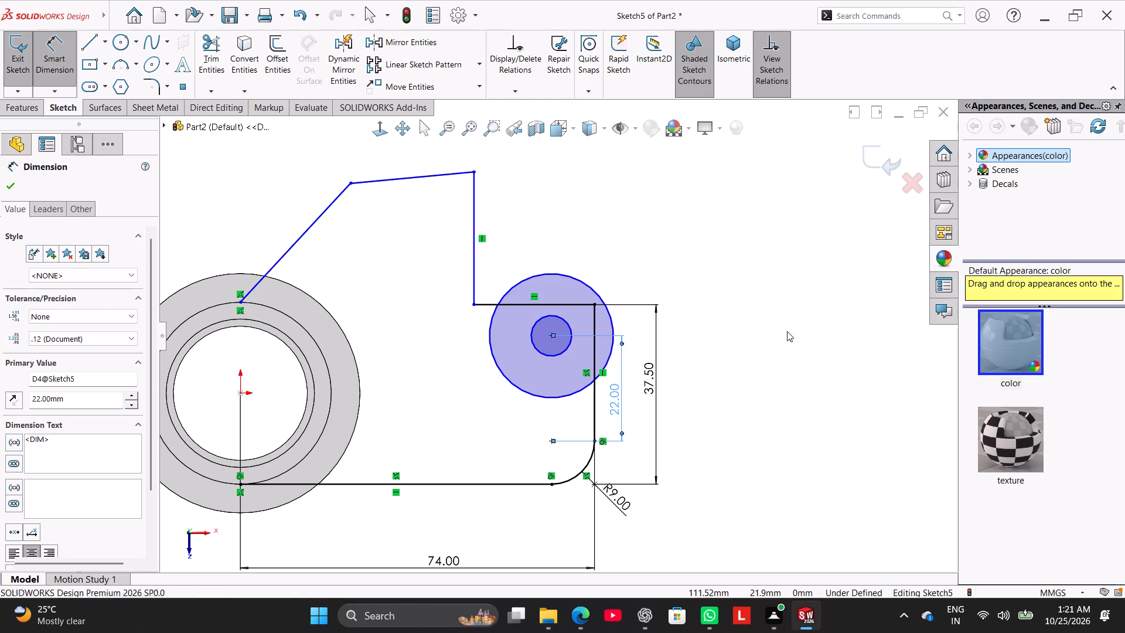
Draw a vertical construction centerline from the concentric circles' centre to the fillet's centre.
left_click(106, 40)
left_click(116, 71)
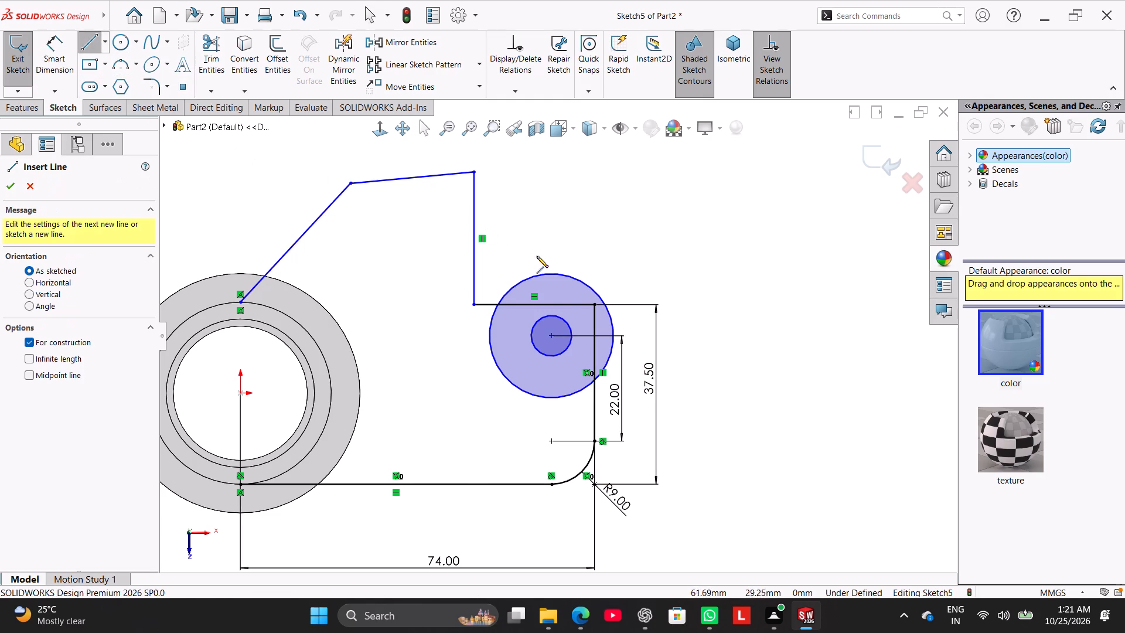
left_click(552, 336)
left_click(551, 440)
right_click(448, 418)
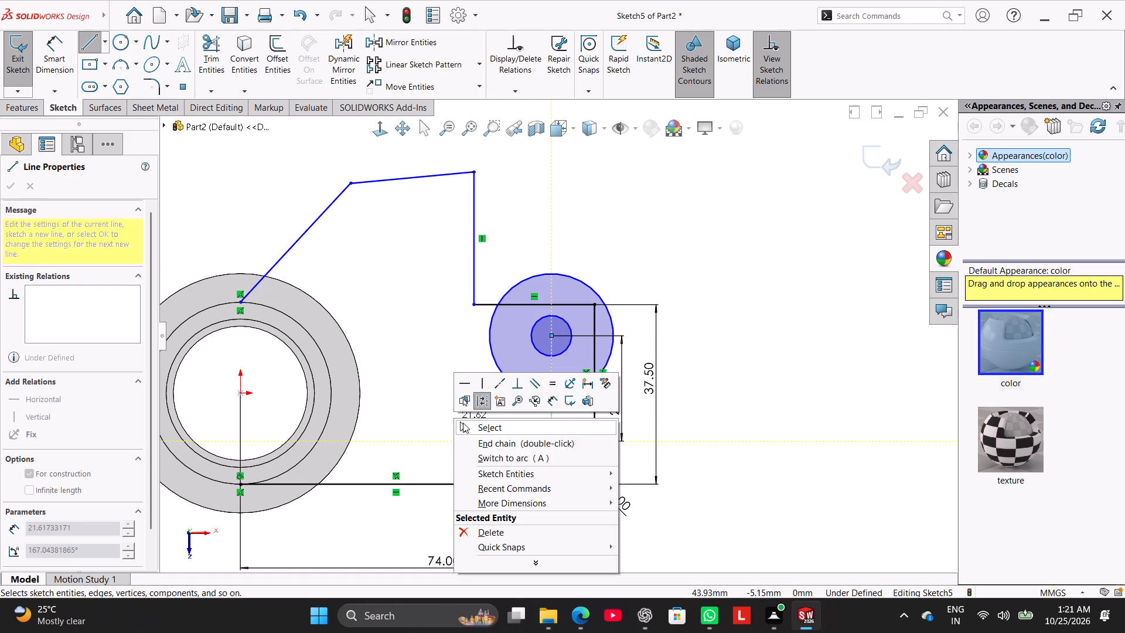
left_click(472, 430)
Dimension the outer concentric circle's diameter as 18 mm, entered as 9*2.
scroll(570, 318, "down", 2)
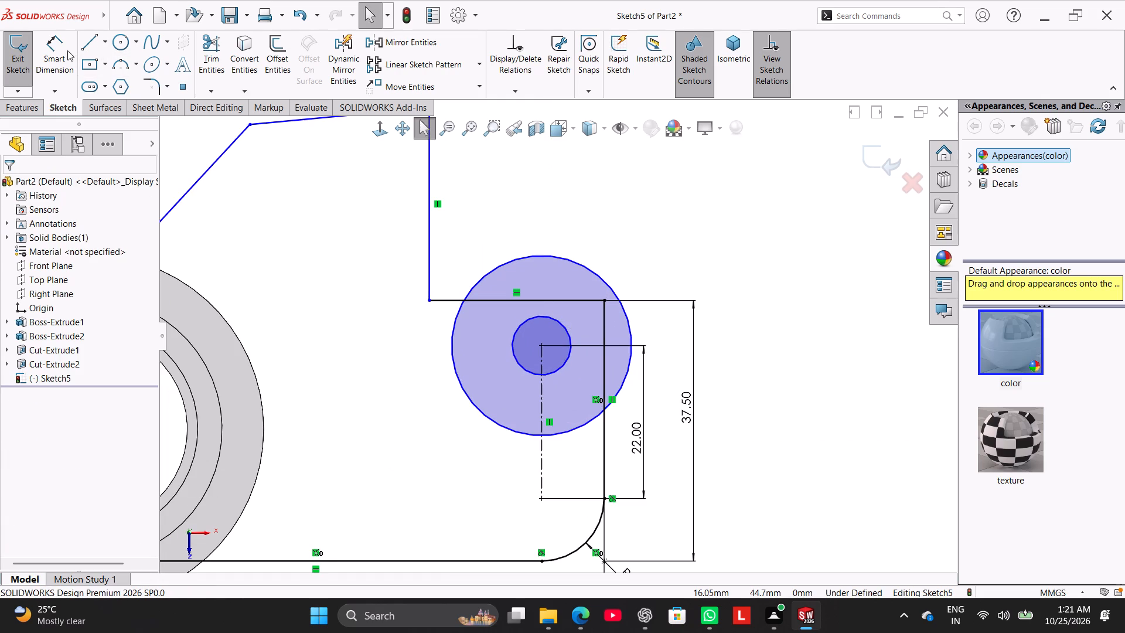
left_click(67, 50)
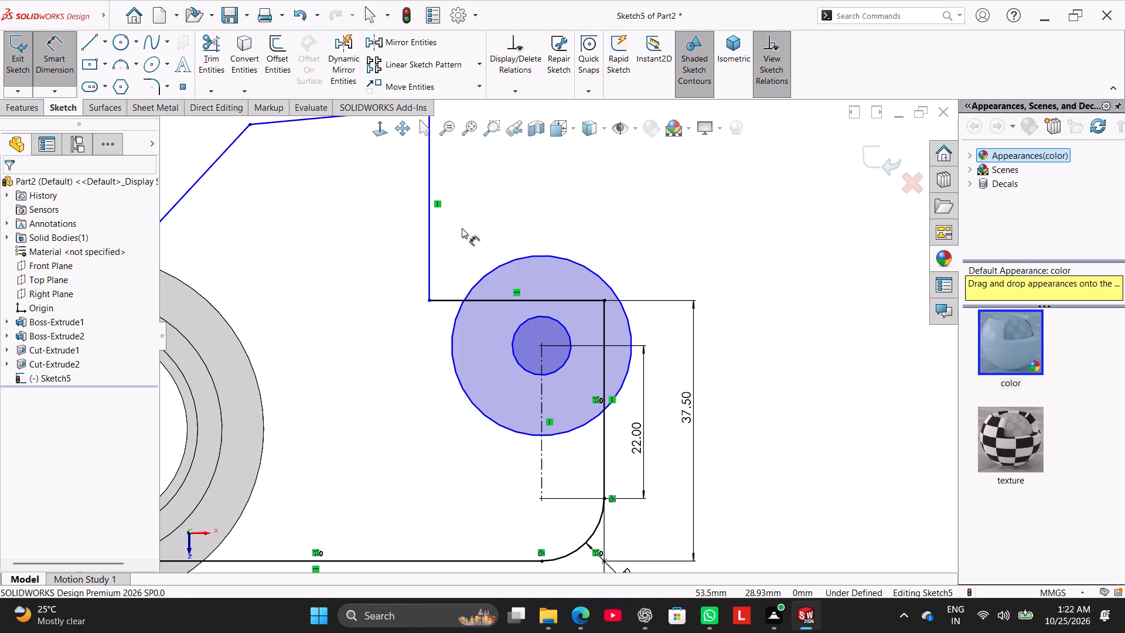
left_click(596, 273)
left_click(671, 215)
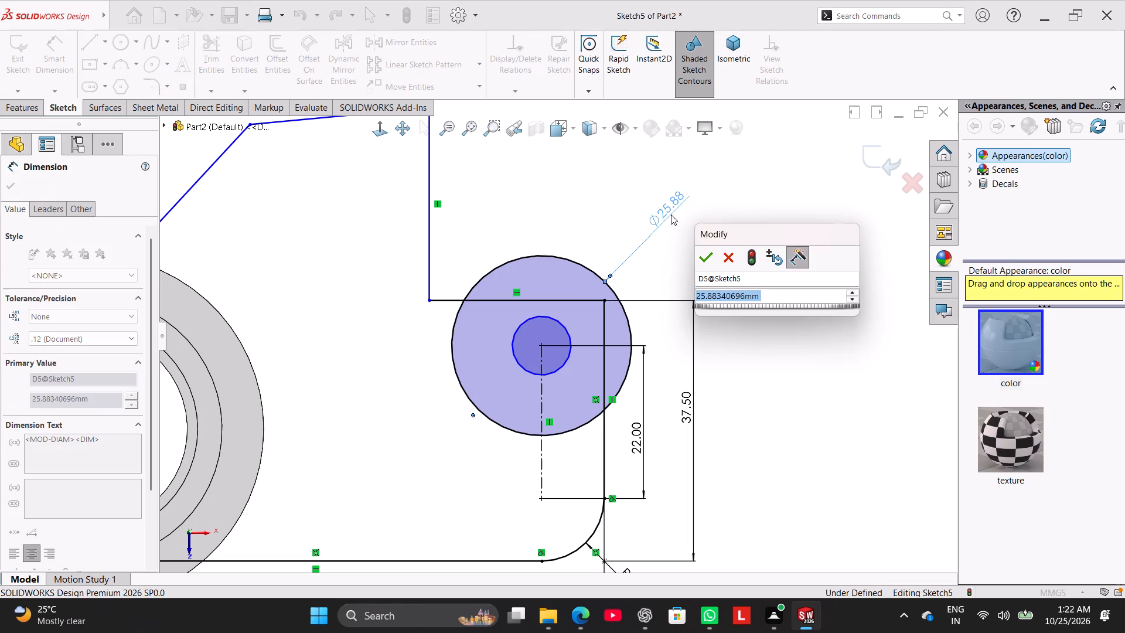
type("9*2")
key("Return")
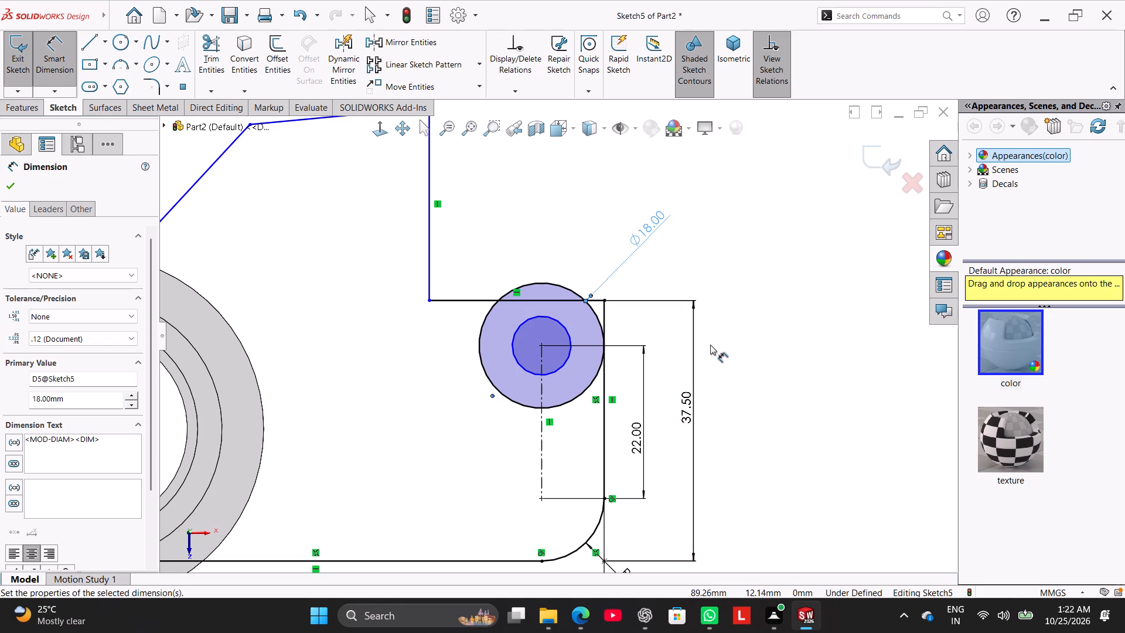
right_click(737, 242)
left_click(796, 277)
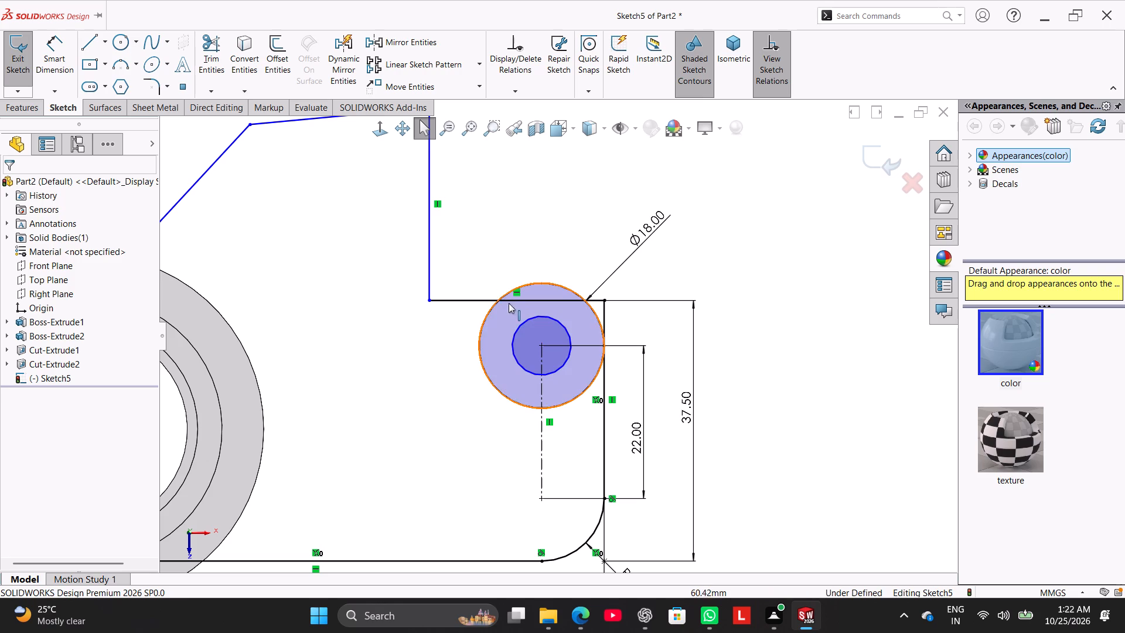
Draw a circle centred on the fillet's centre with a radius of about 6.8 mm.
left_click(121, 39)
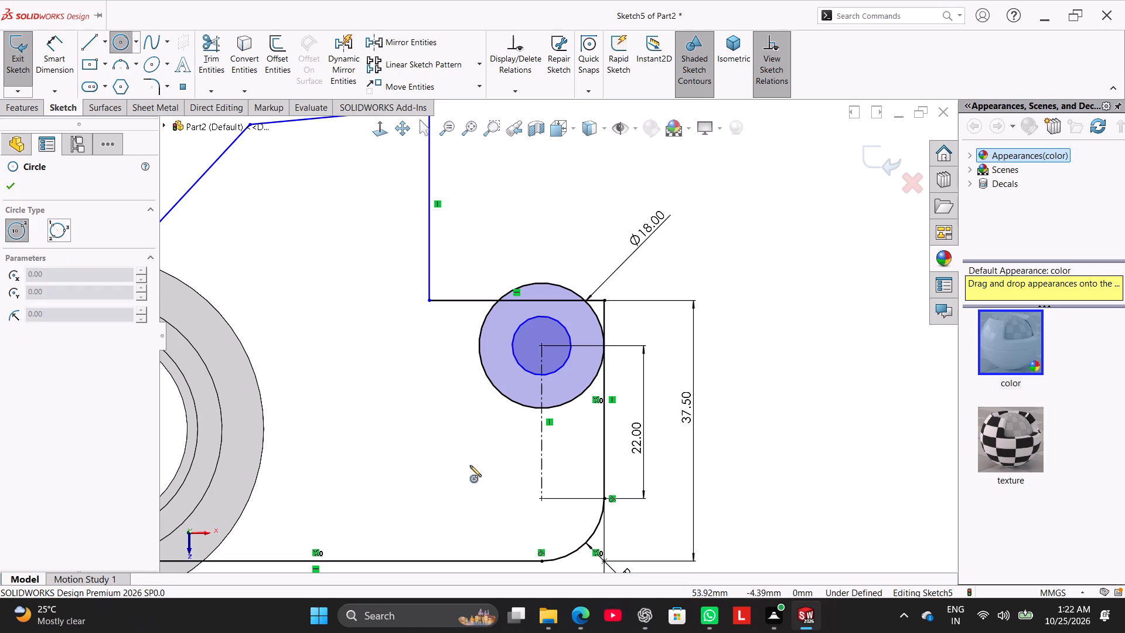
left_click(540, 500)
left_click(560, 542)
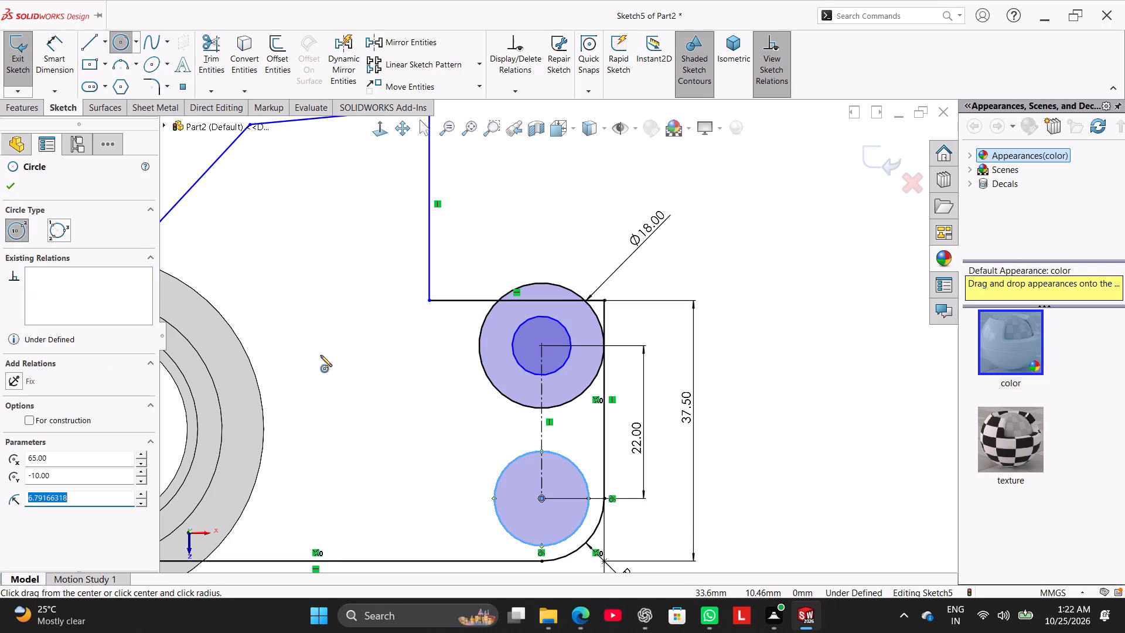
right_click(321, 355)
left_click(342, 362)
Dimension the diameter of the upper inner circle as 9 mm.
left_click(57, 59)
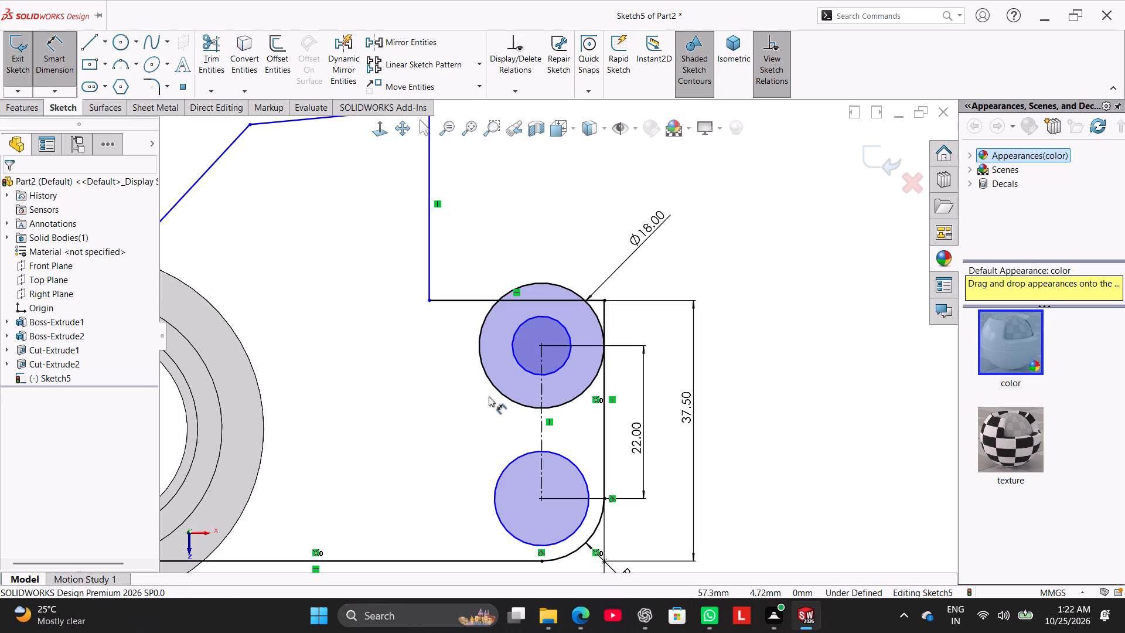
left_click(546, 319)
left_click(582, 232)
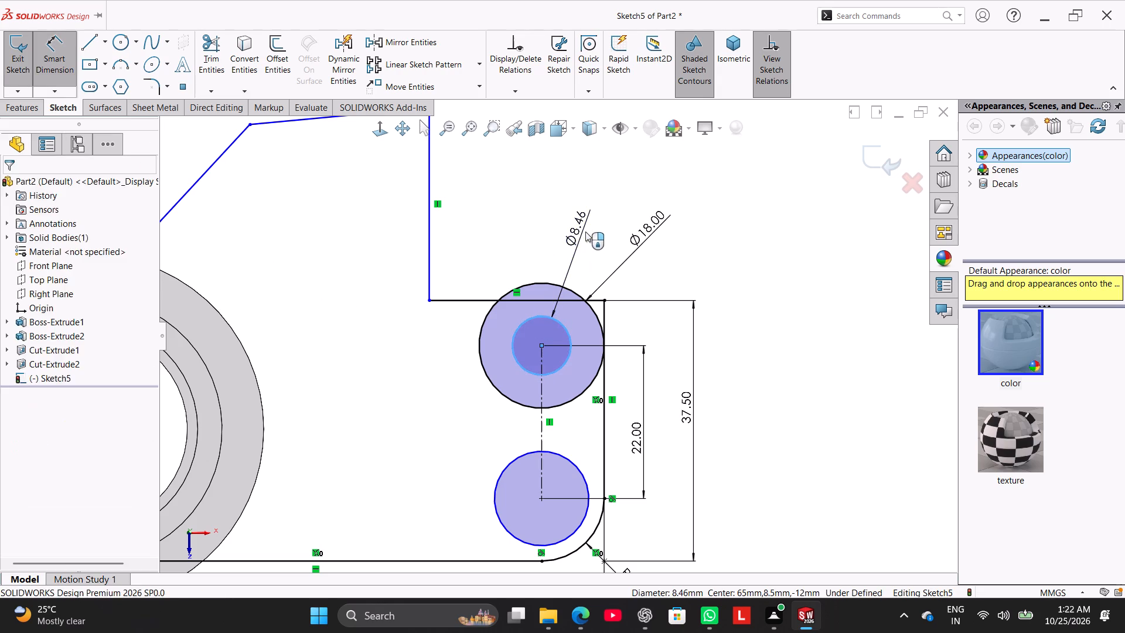
key("9")
key("Return")
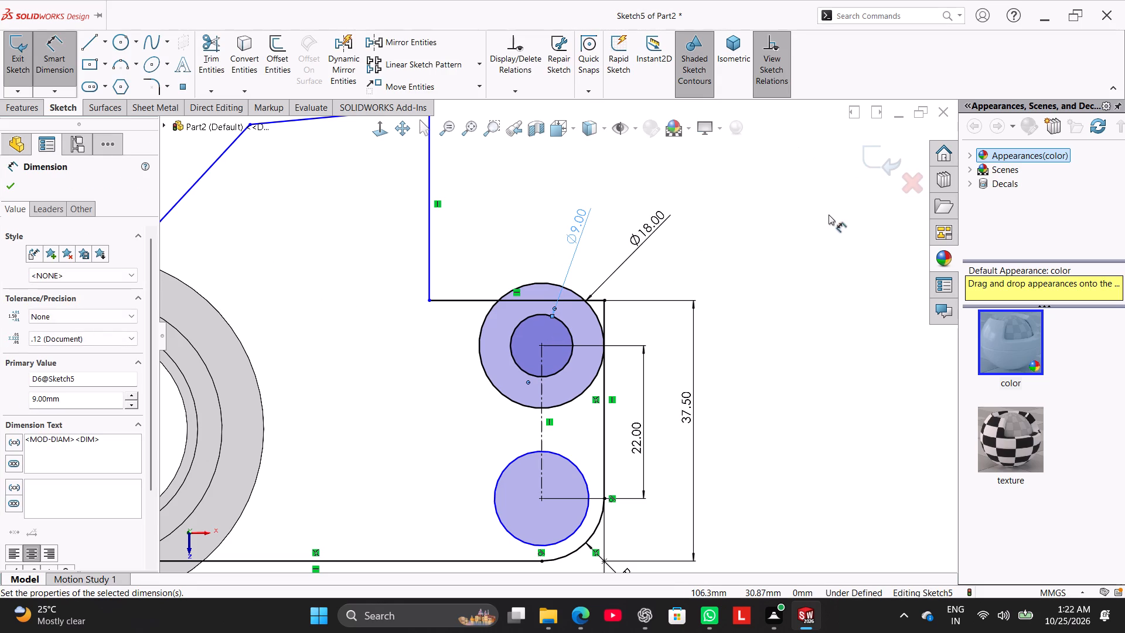
right_click(829, 215)
left_click(862, 250)
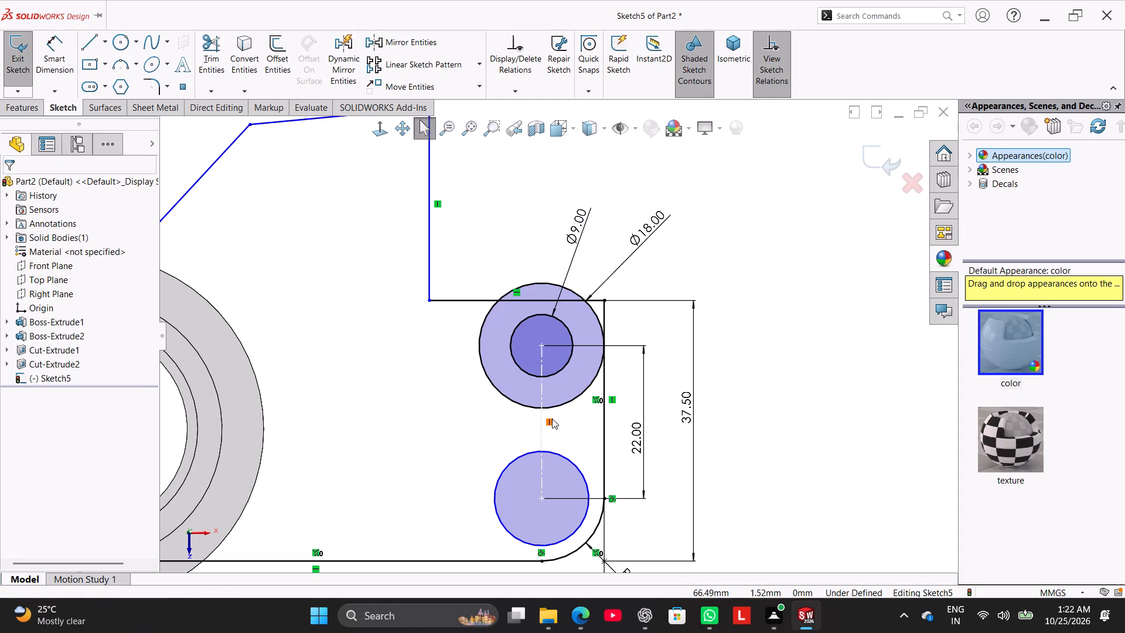
Add an Equal relation between the upper inner circle and the circle at the fillet's centre.
left_click(564, 368, "ctrl")
left_click(563, 453, "ctrl")
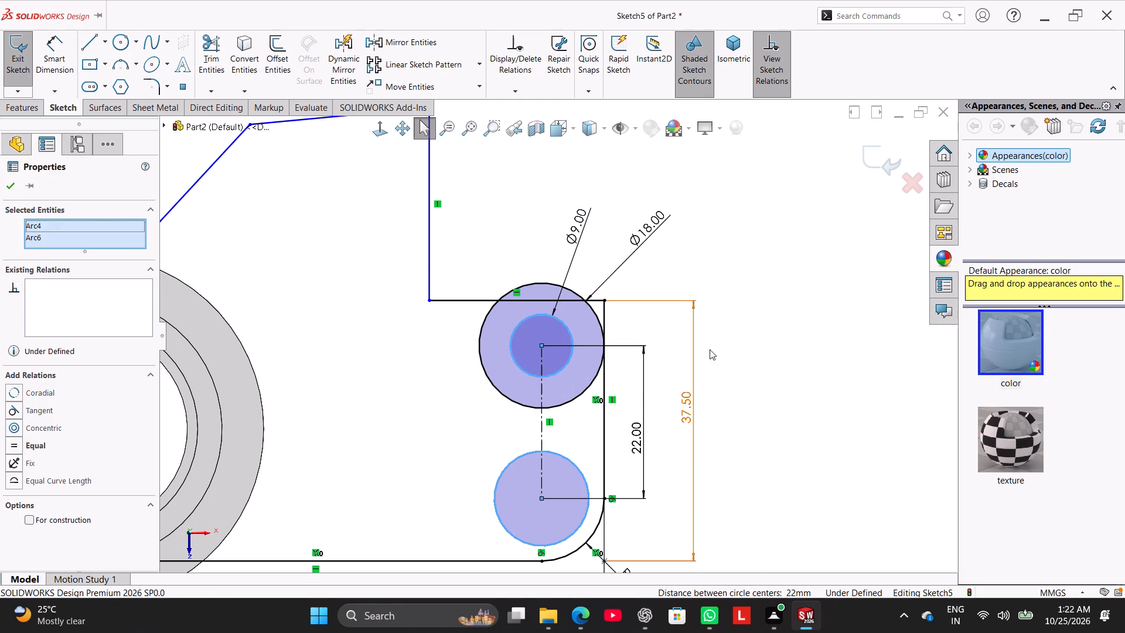
right_click(785, 293, "ctrl")
left_click(854, 259, "ctrl")
left_click(794, 350)
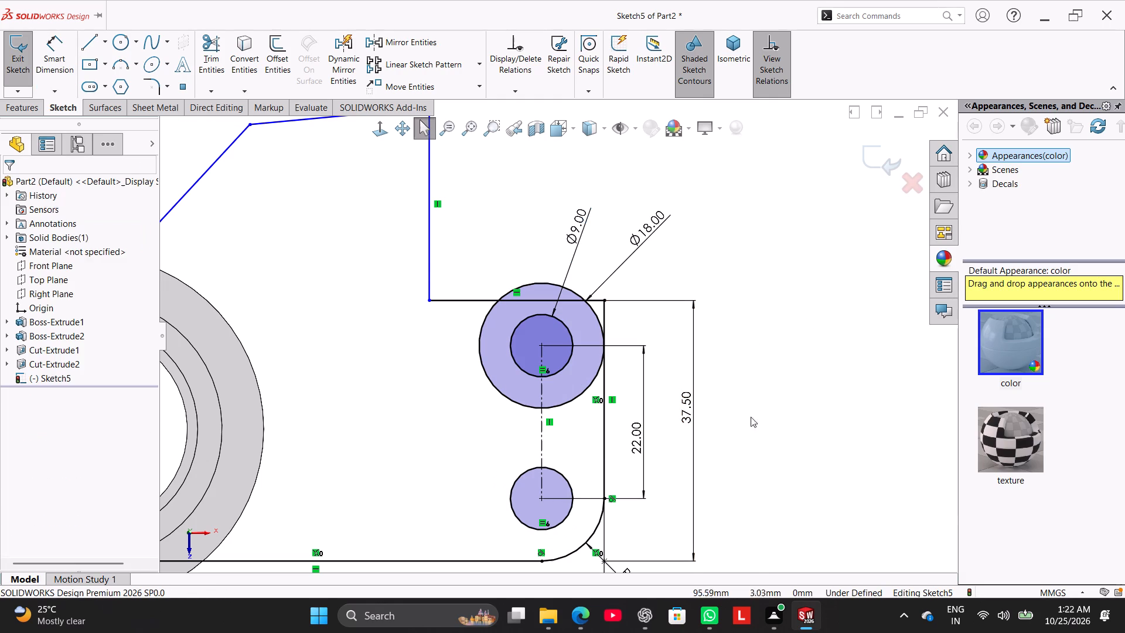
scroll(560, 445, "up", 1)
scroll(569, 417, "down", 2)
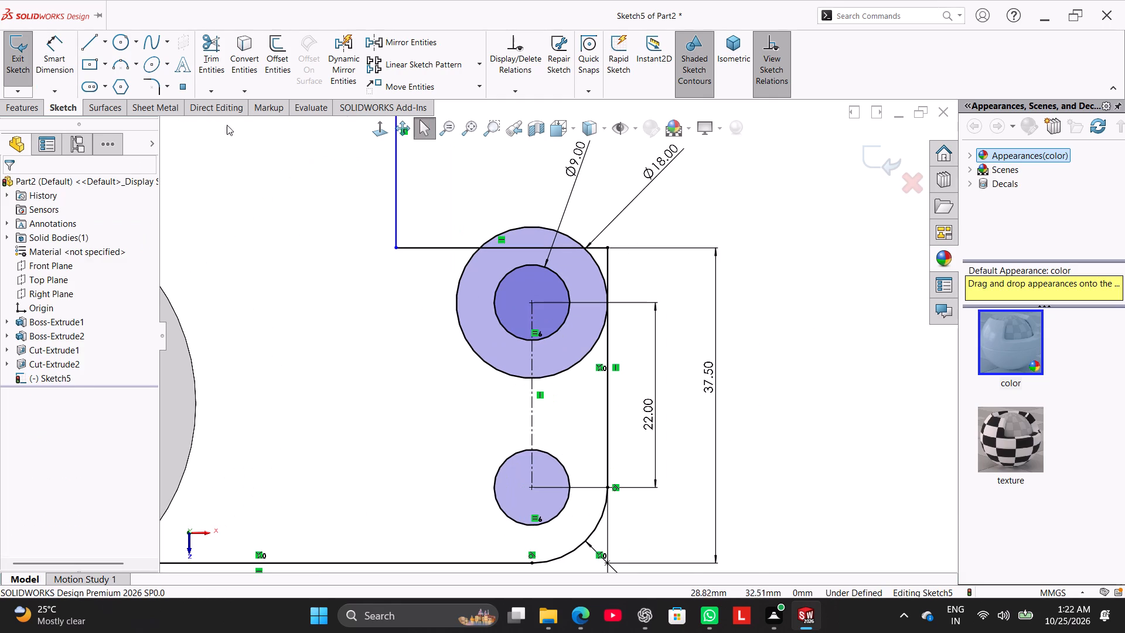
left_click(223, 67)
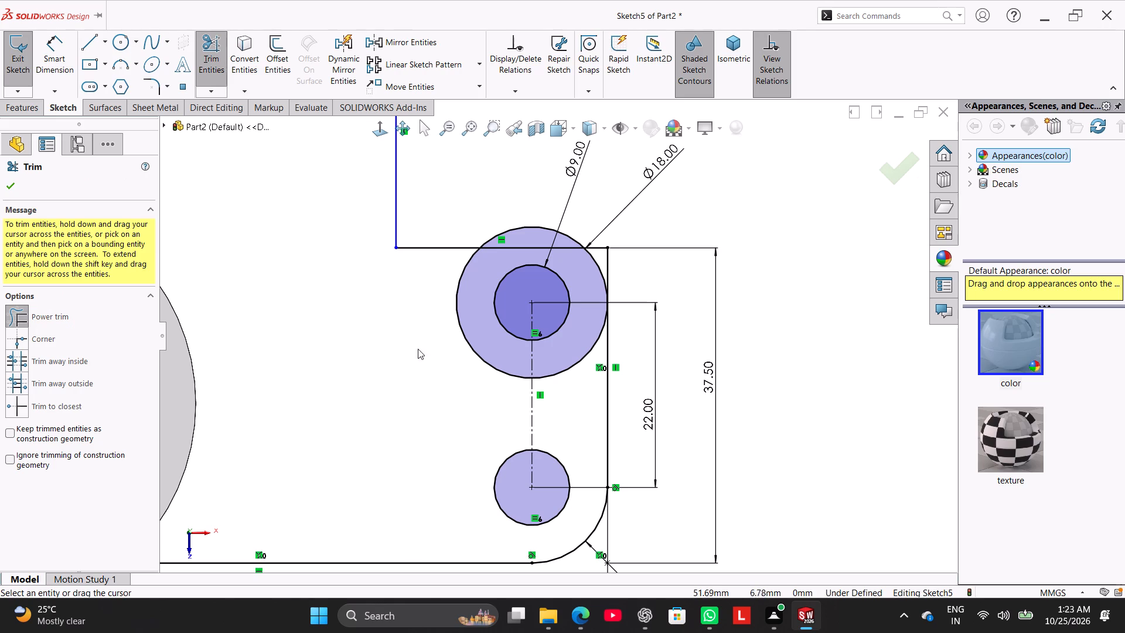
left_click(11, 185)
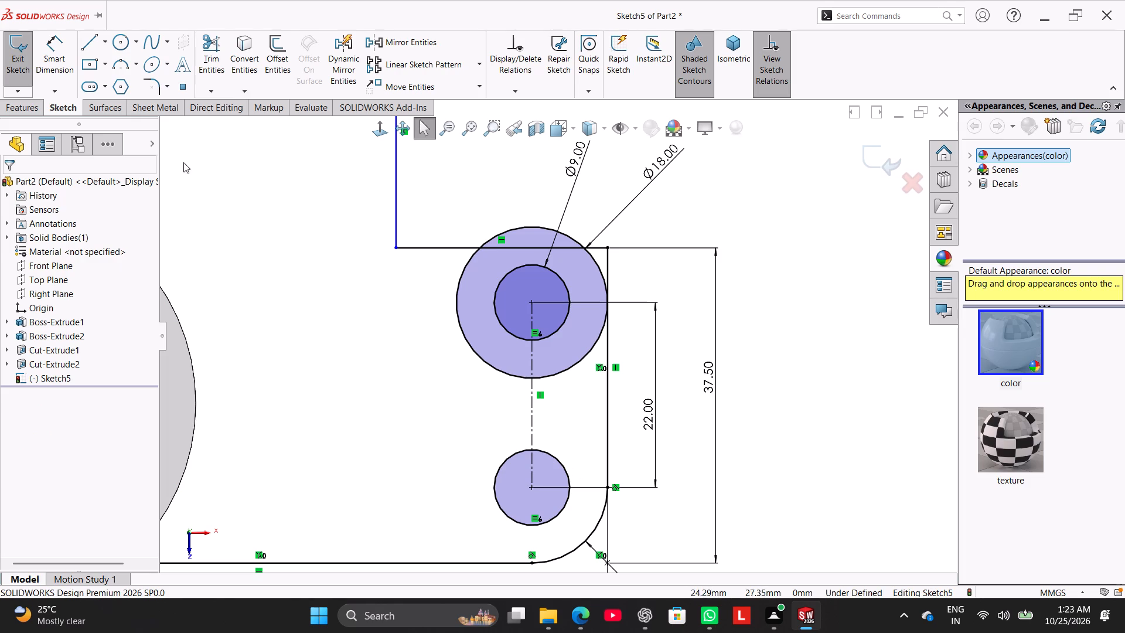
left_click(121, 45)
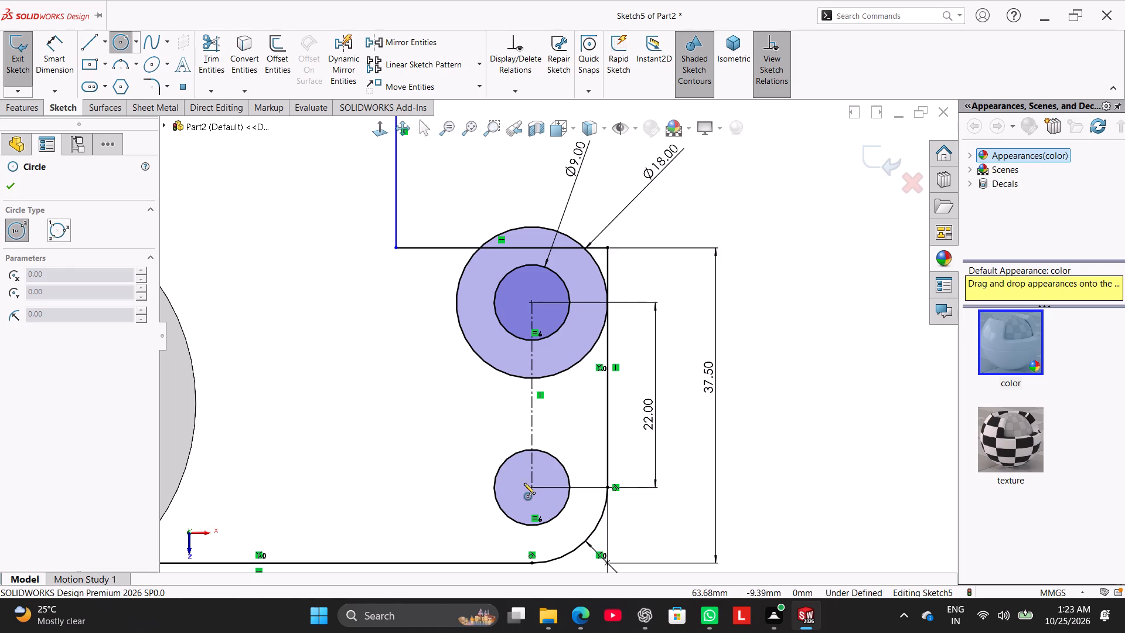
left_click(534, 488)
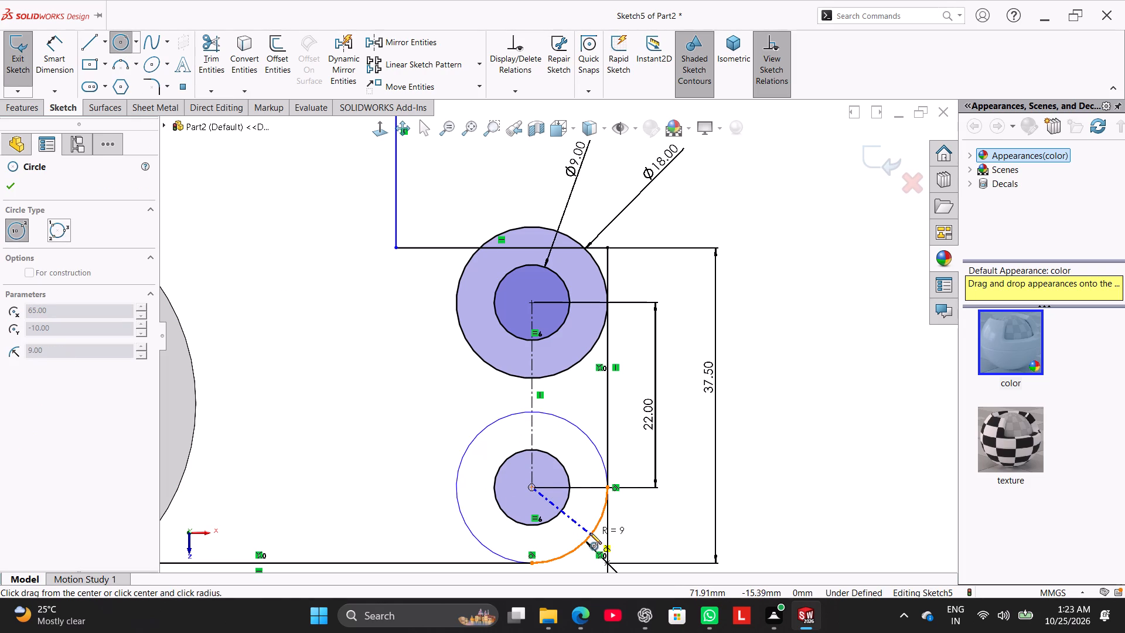
Draw a centerpoint arc about the fillet's centre, passing around the inner and upper sides of the lower circle.
left_click(135, 65)
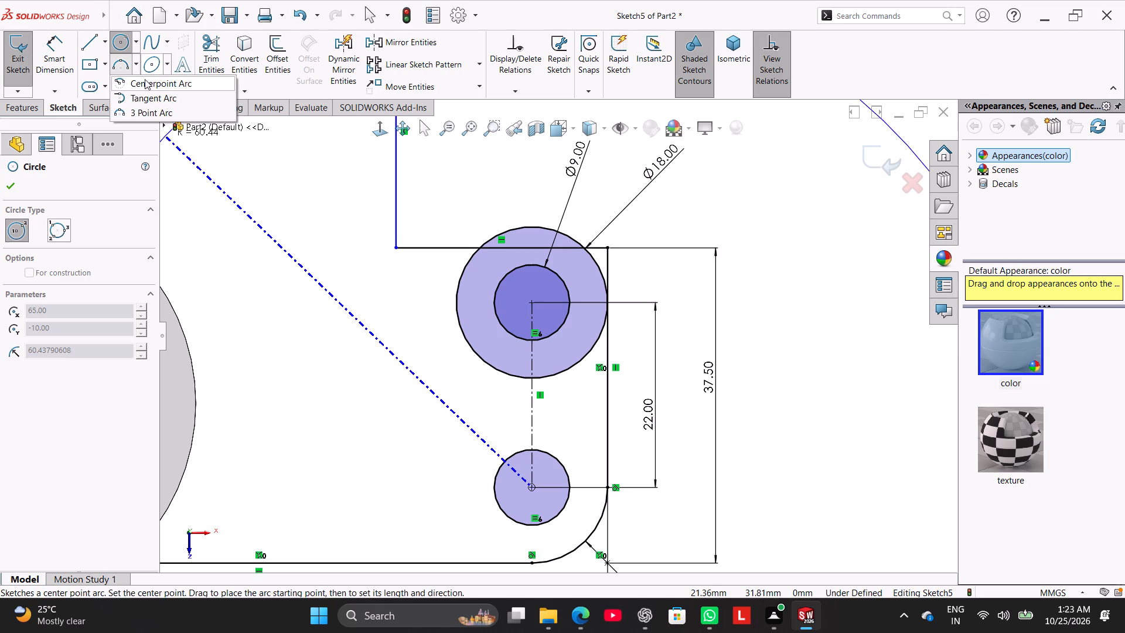
left_click(151, 83)
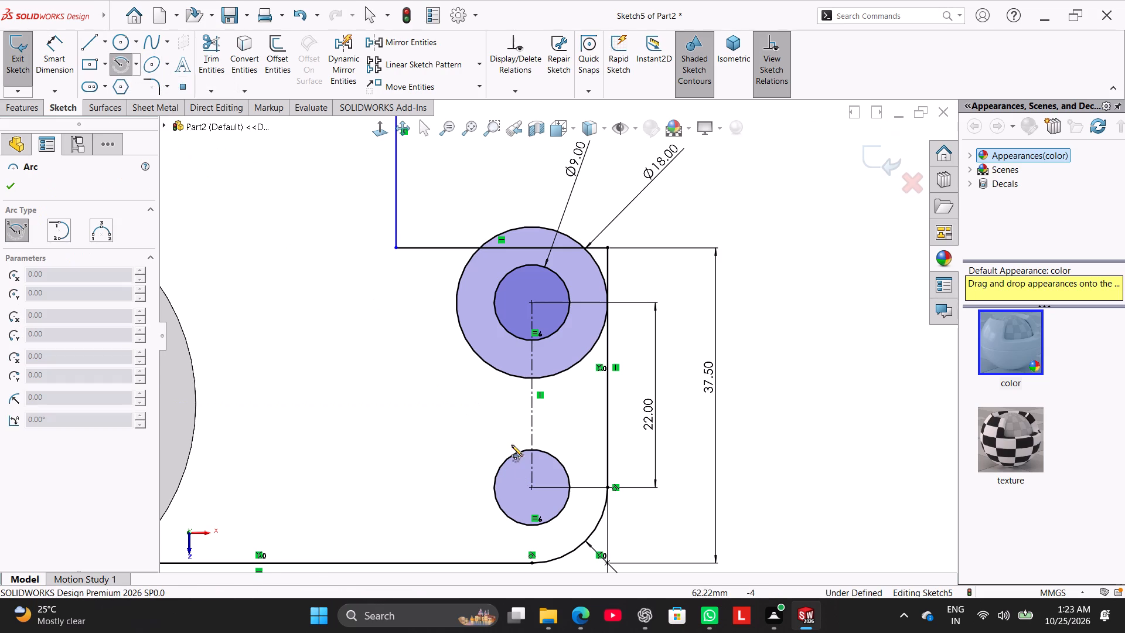
left_click(535, 486)
left_click(446, 537)
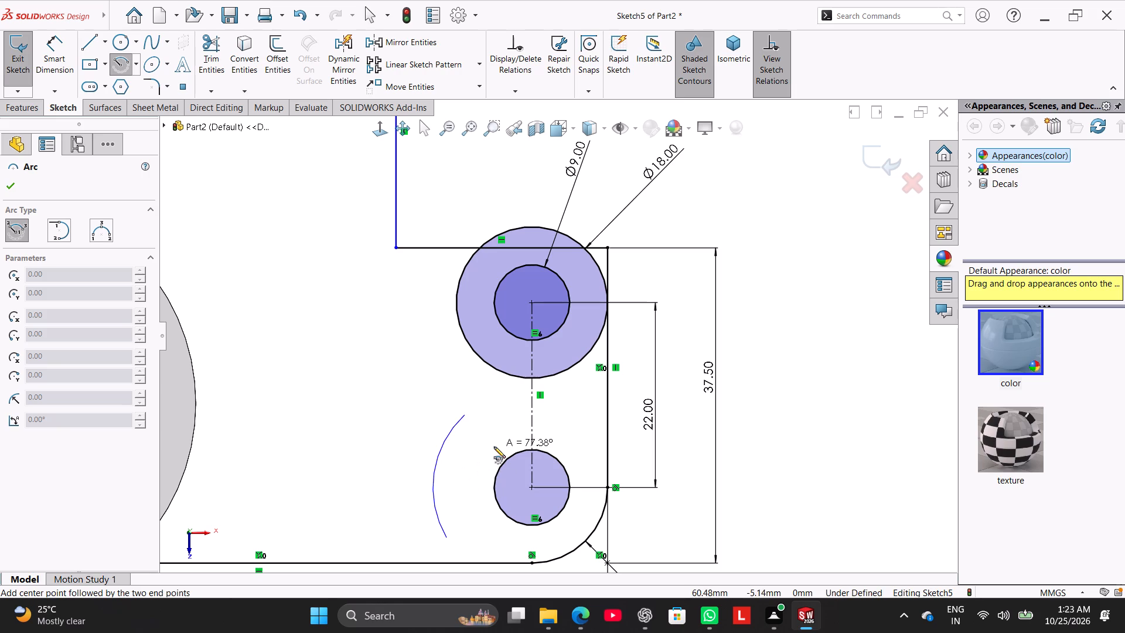
left_click(561, 450)
right_click(287, 204)
left_click(305, 215)
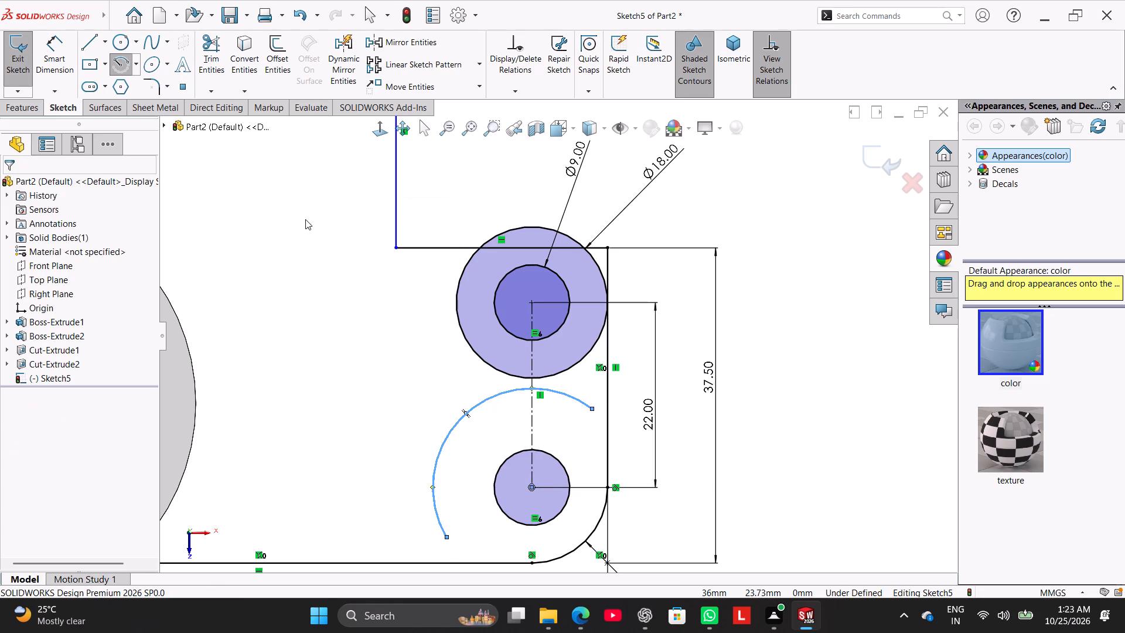
Add an Equal relation between the new arc and the profile's corner fillet arc.
left_click(569, 554, "ctrl")
left_click(461, 414, "ctrl")
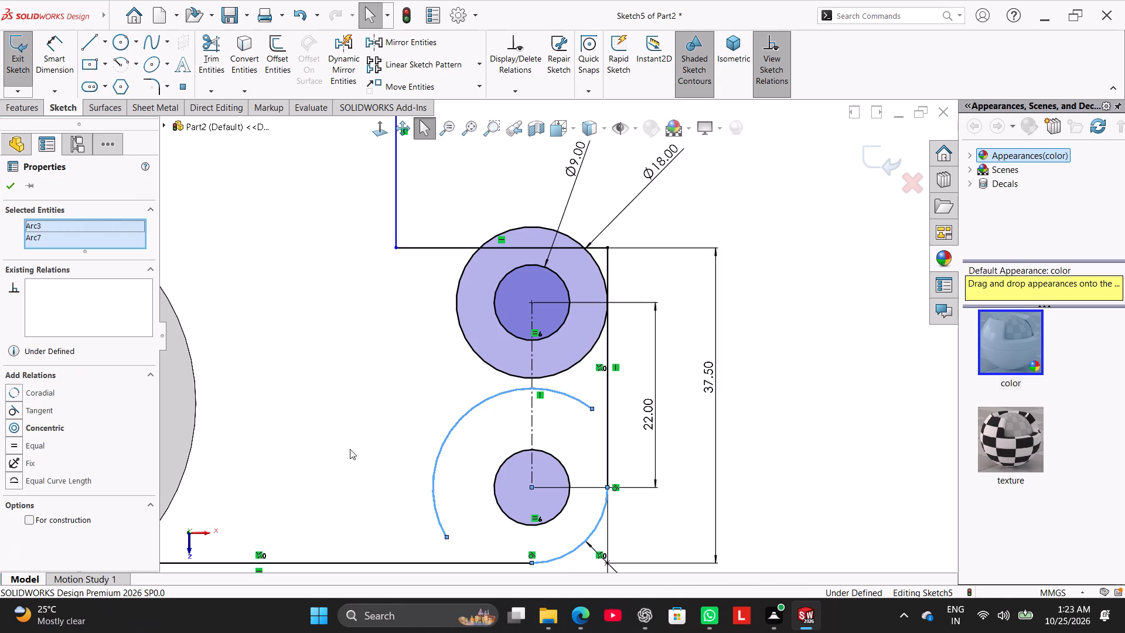
left_click(32, 444)
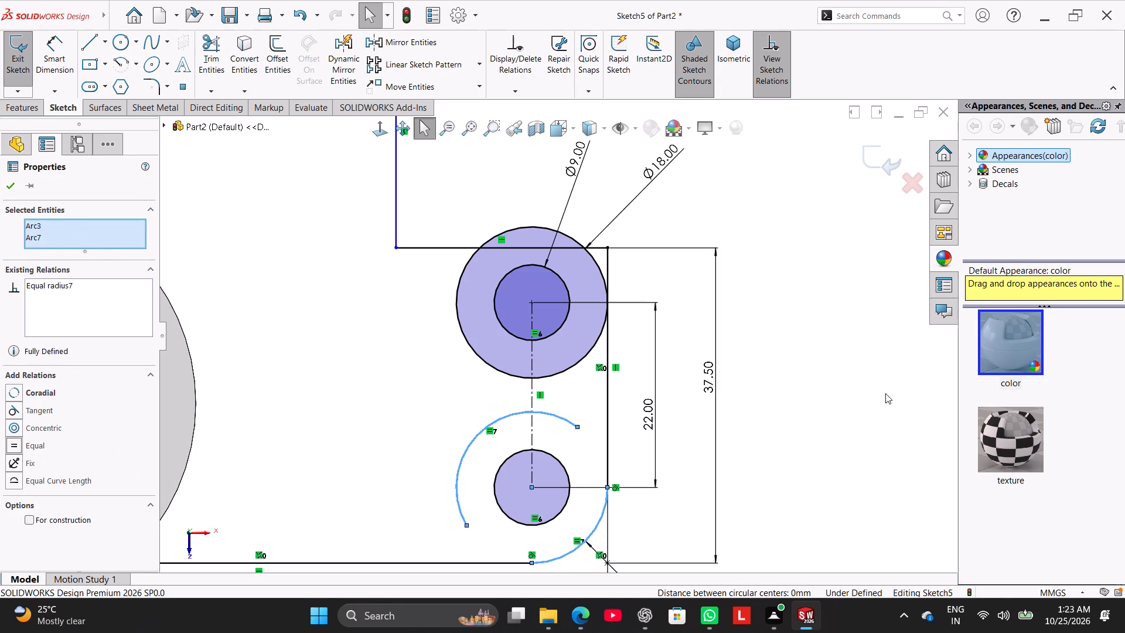
Draw a short vertical line between the 18 mm circle and the lower arc, inside the profile's outer vertical edge.
left_click(867, 390)
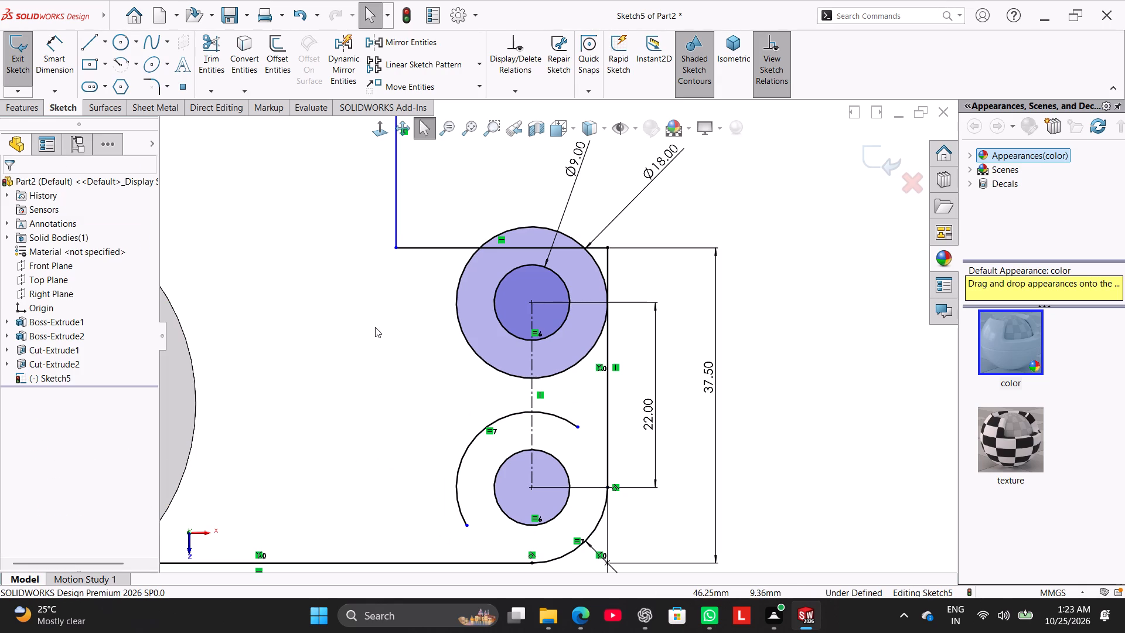
left_click(90, 48)
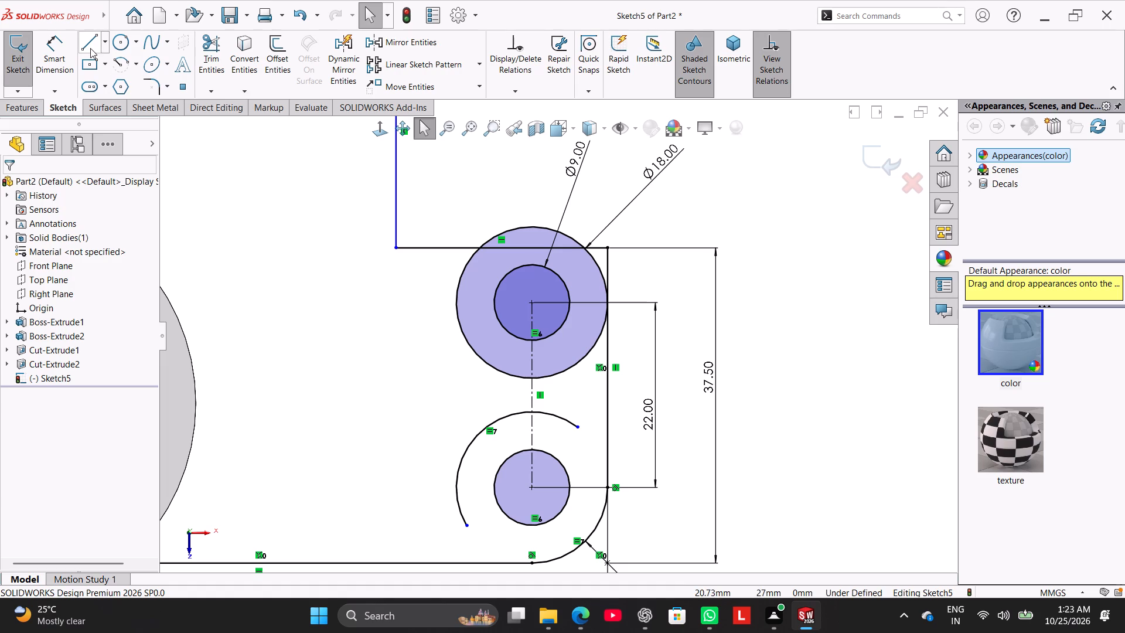
scroll(530, 385, "down", 2)
left_click(595, 366)
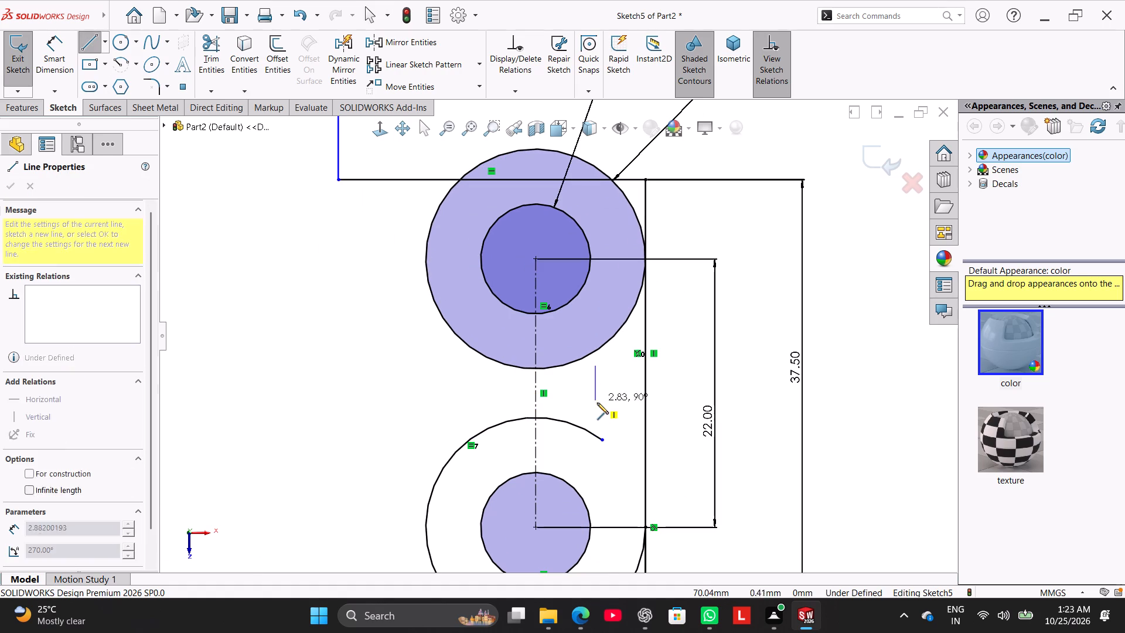
left_click(598, 414)
Dimension the short vertical line 4 mm from the profile's outer vertical edge.
left_click(62, 55)
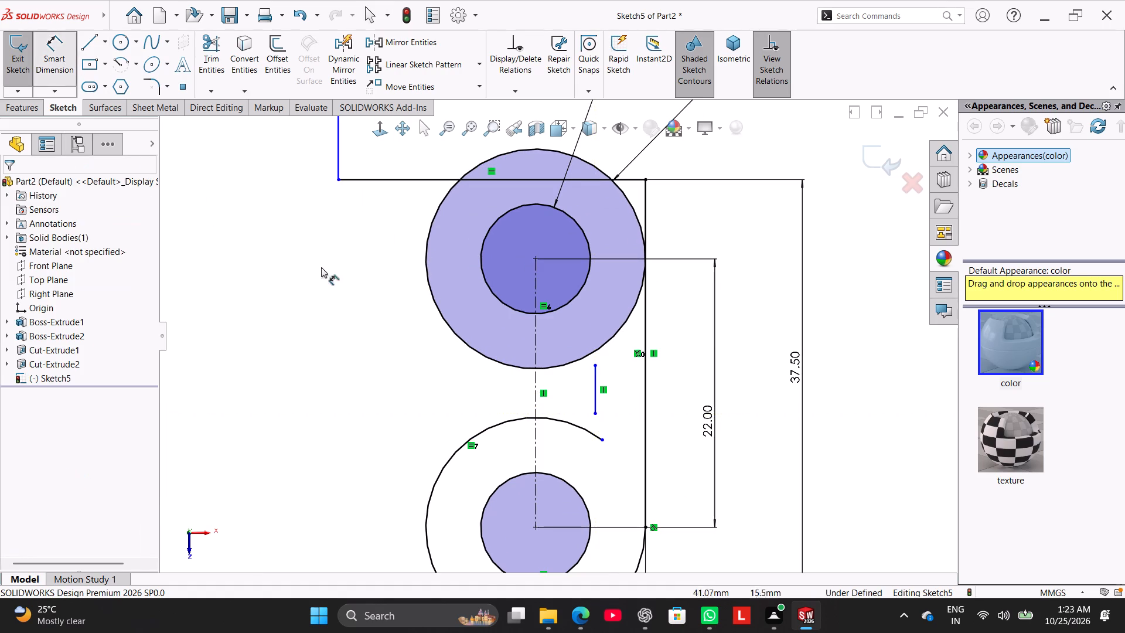
left_click(593, 386)
left_click(646, 383)
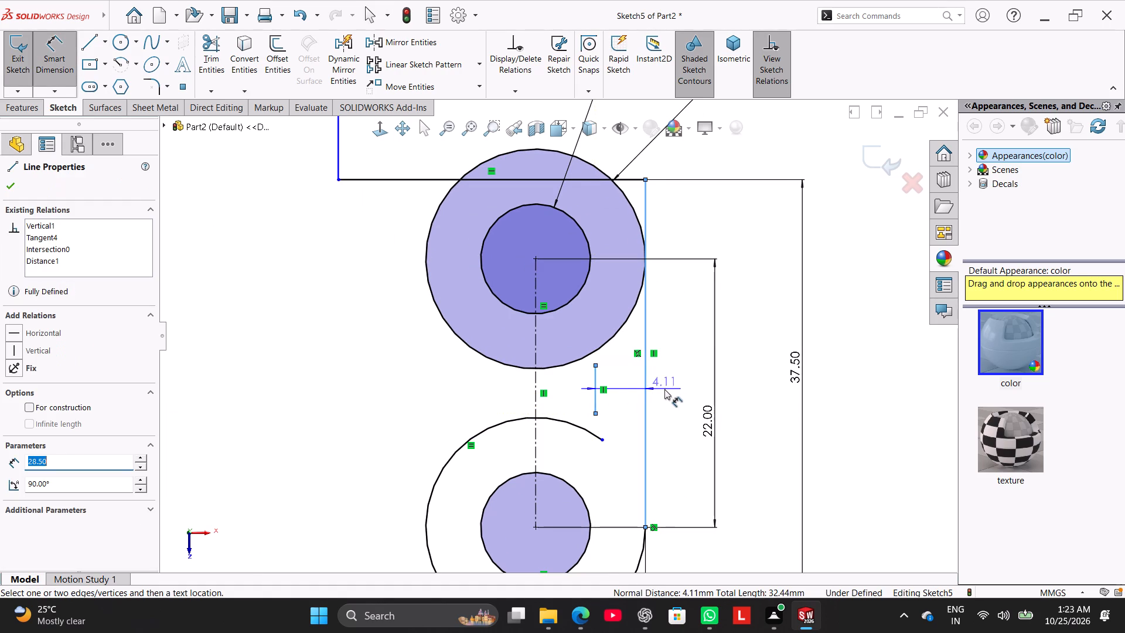
left_click(672, 392)
key("4")
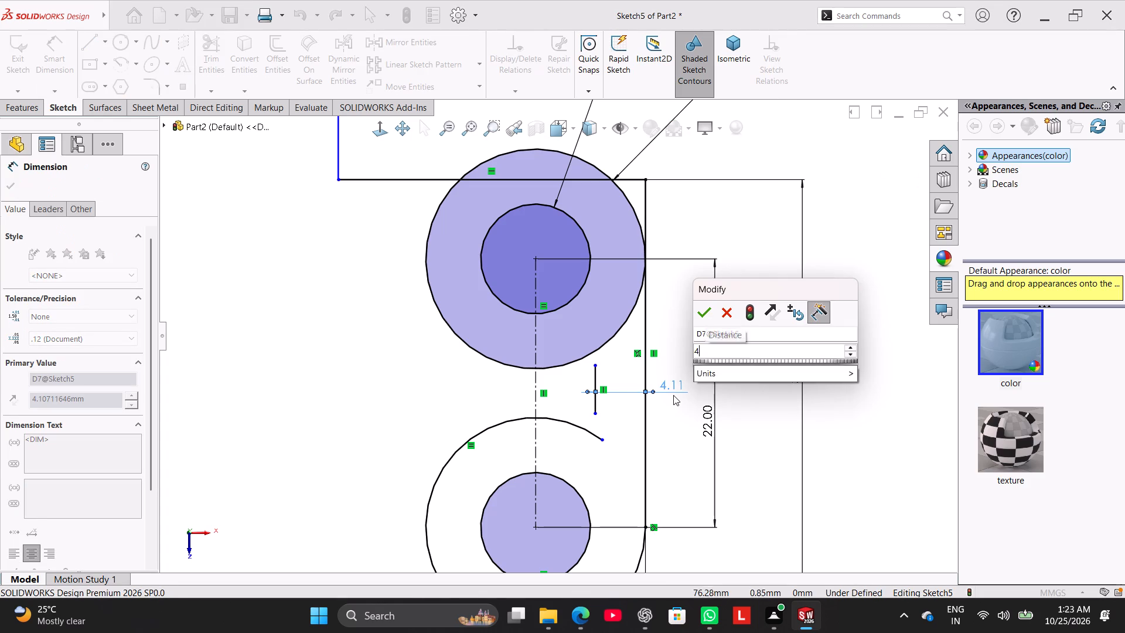
key("Return")
right_click(858, 336)
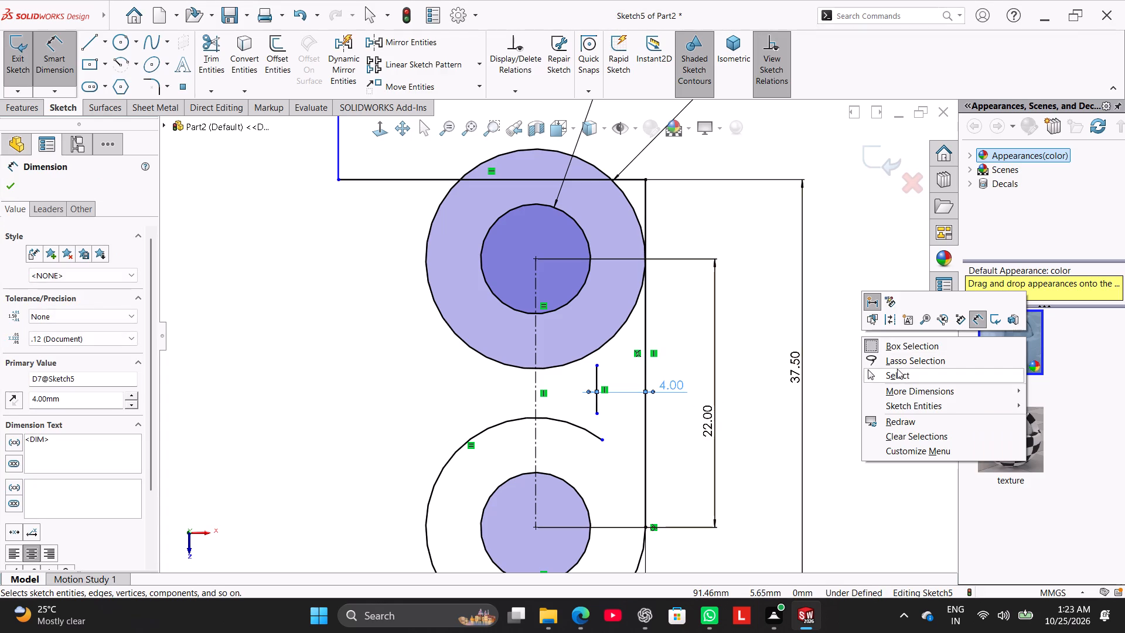
left_click(901, 371)
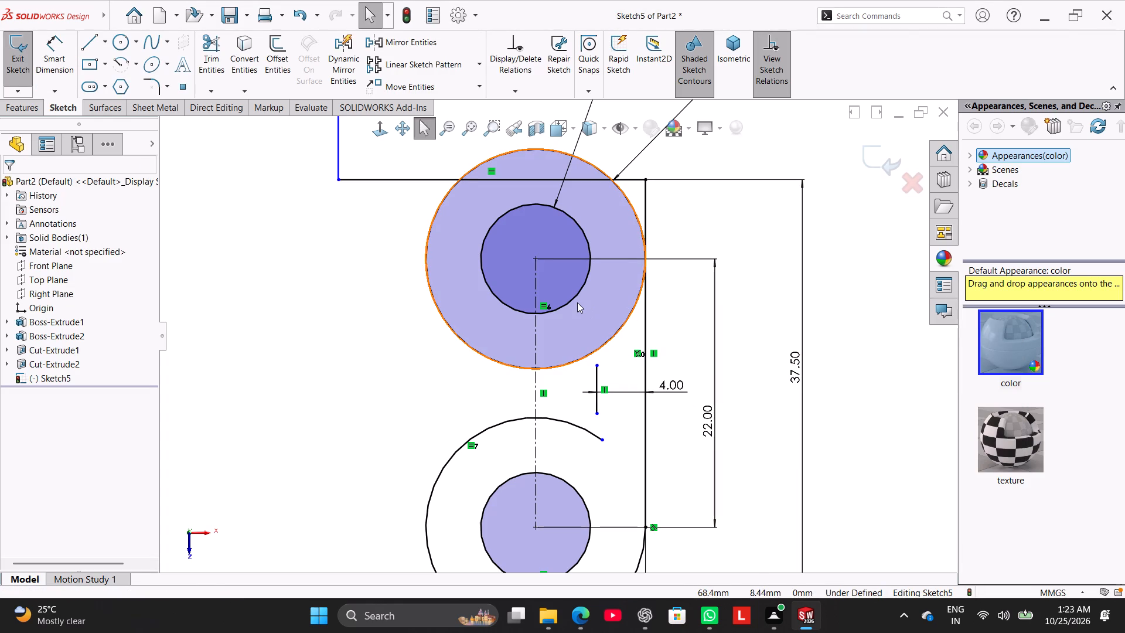
Draw a centerline about 70 mm long from the origin to the midpoint of the short vertical line.
scroll(602, 345, "down", 1)
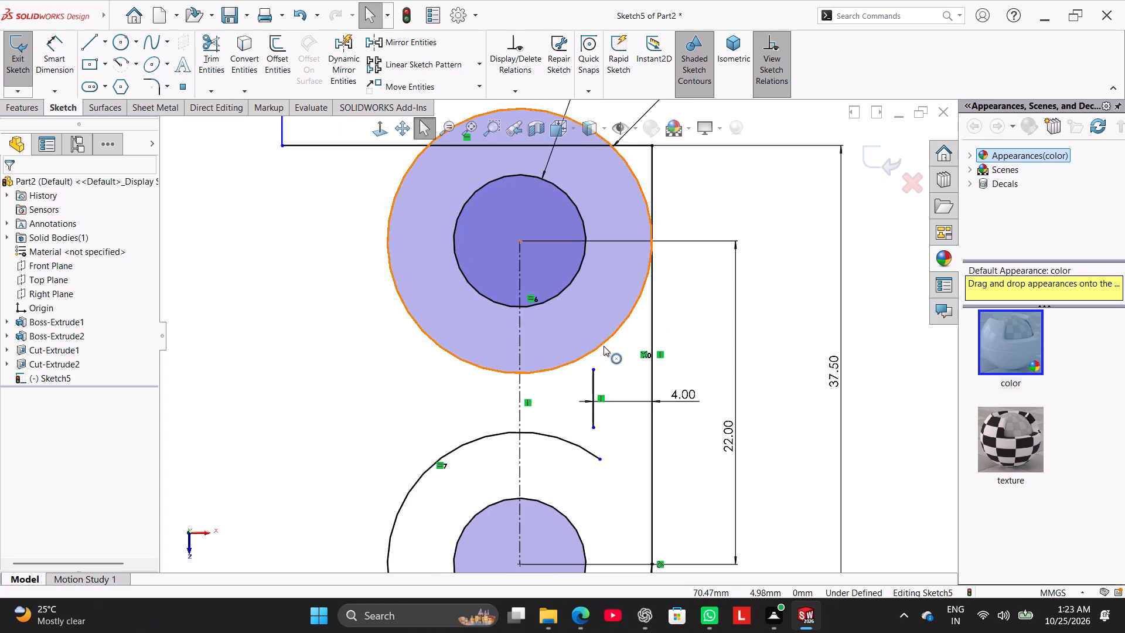
scroll(604, 346, "down", 1)
scroll(607, 359, "up", 8)
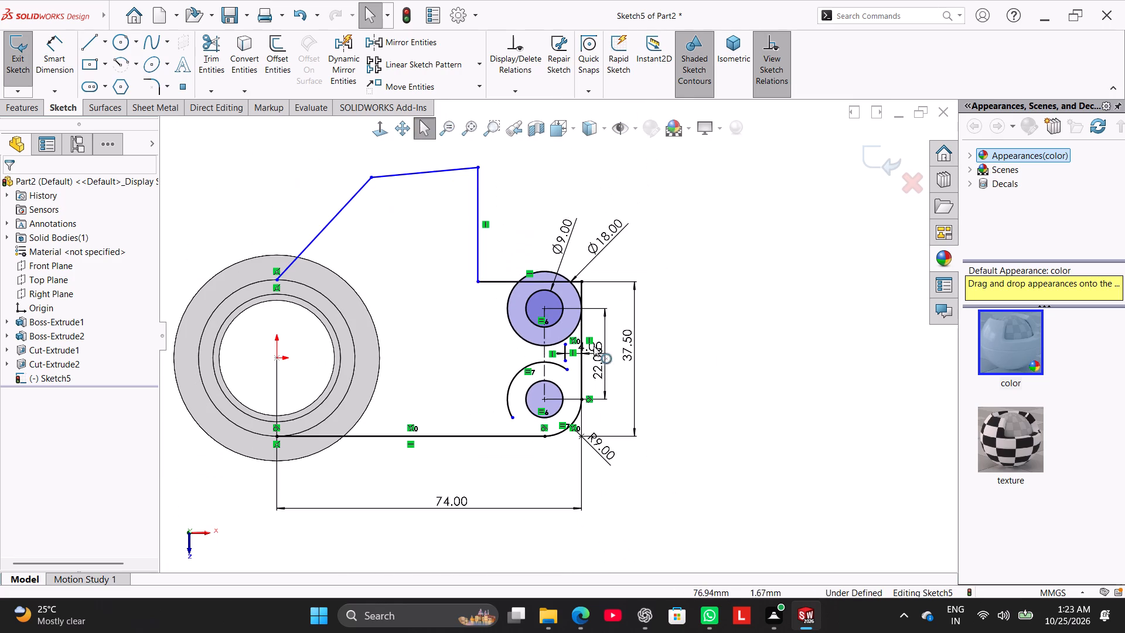
left_click(106, 41)
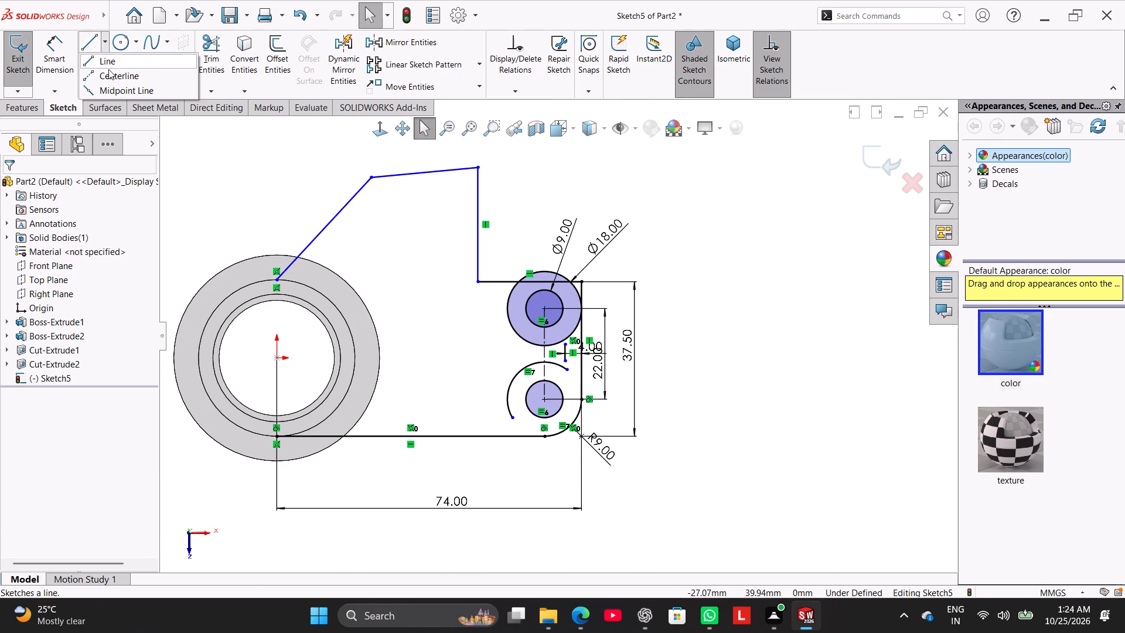
left_click(110, 72)
scroll(352, 242, "down", 4)
left_click(243, 501)
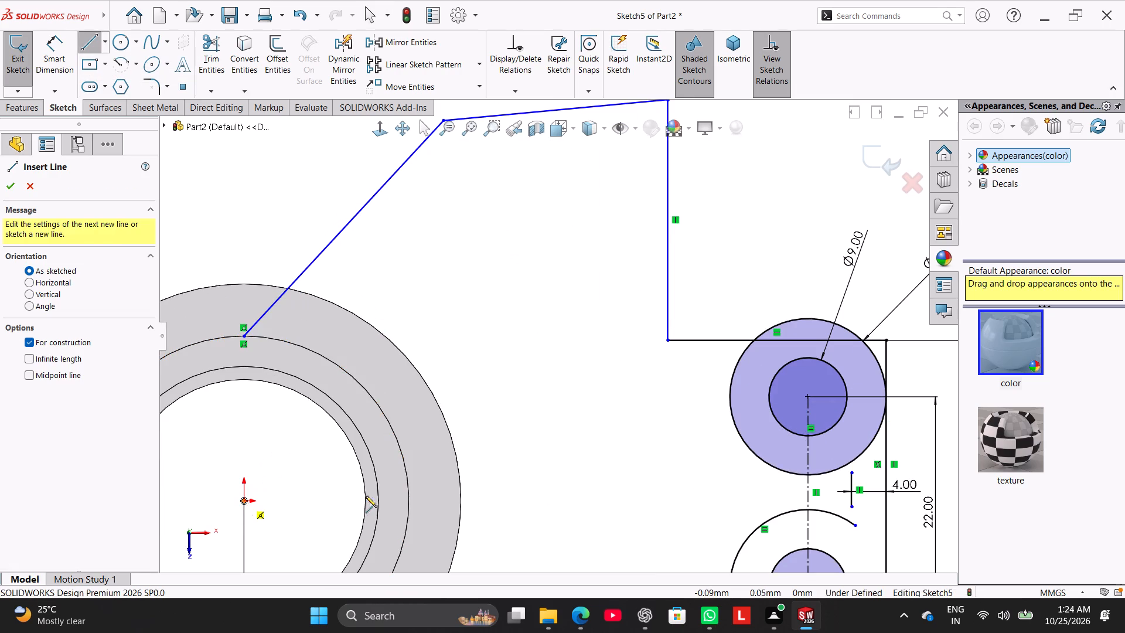
scroll(830, 474, "down", 3)
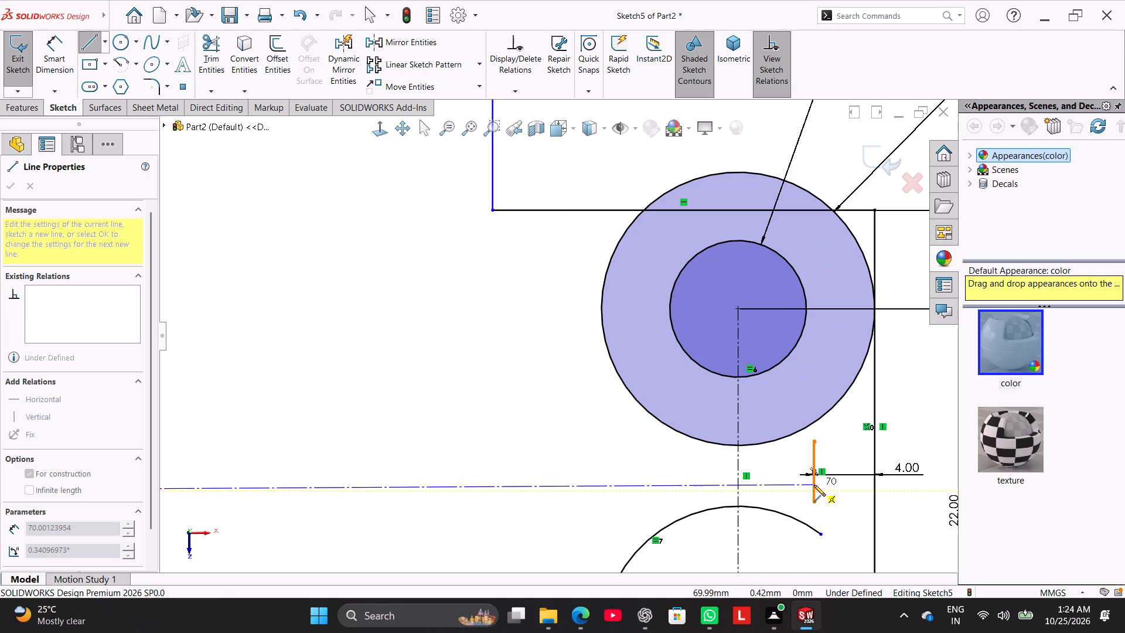
scroll(814, 483, "up", 5)
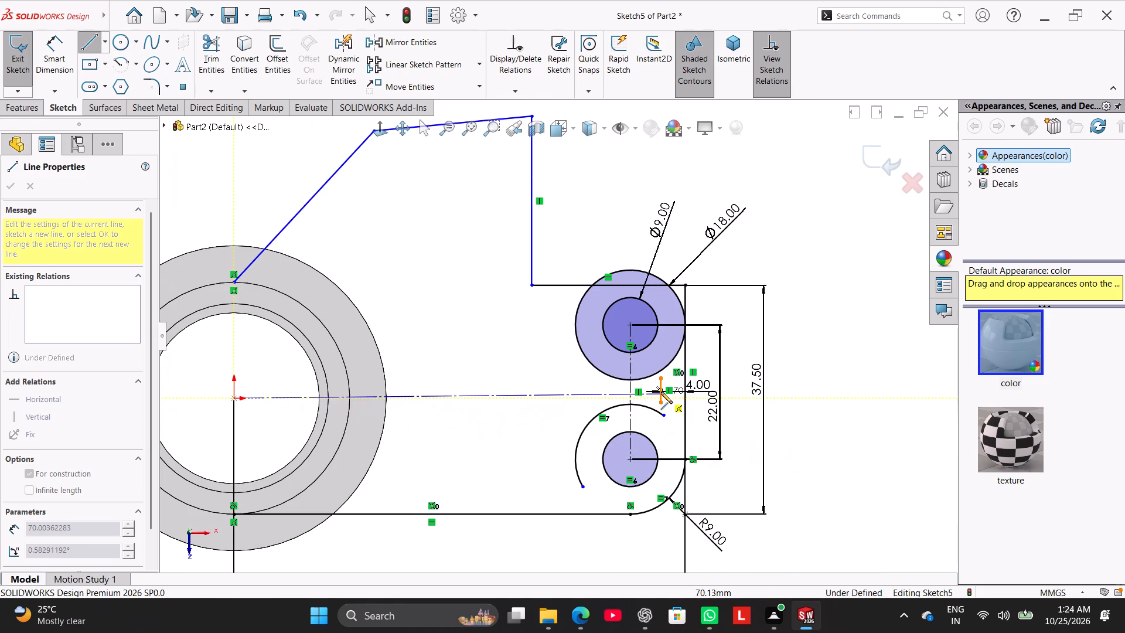
left_click(661, 392)
right_click(827, 371)
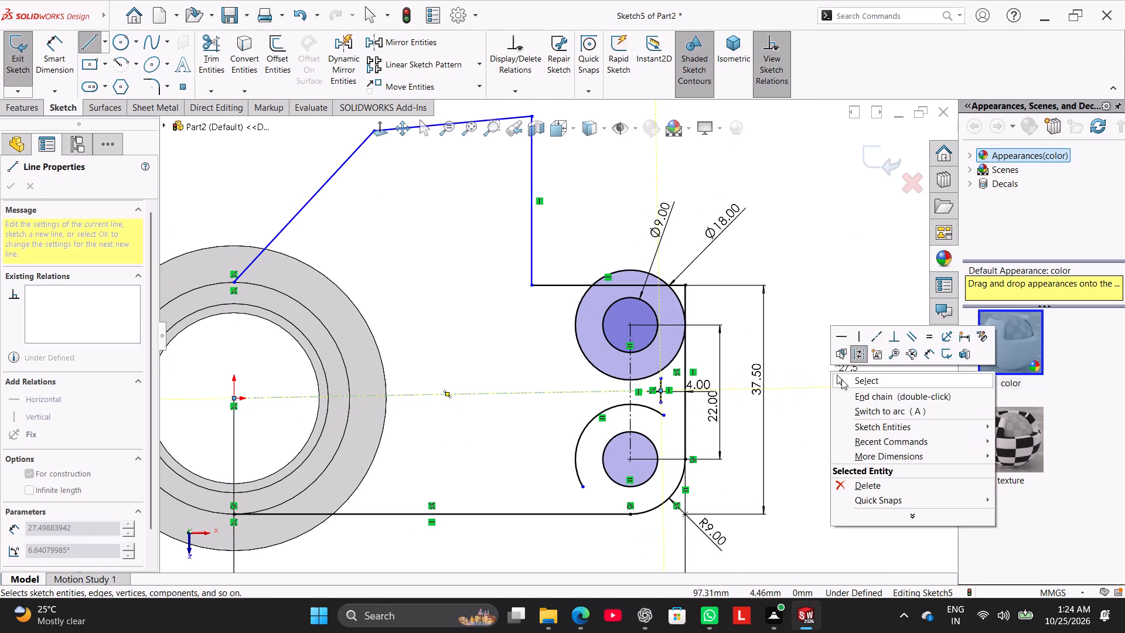
left_click(844, 379)
Add a Horizontal relation to the centerline running from the origin.
scroll(554, 377, "down", 4)
right_click(560, 396)
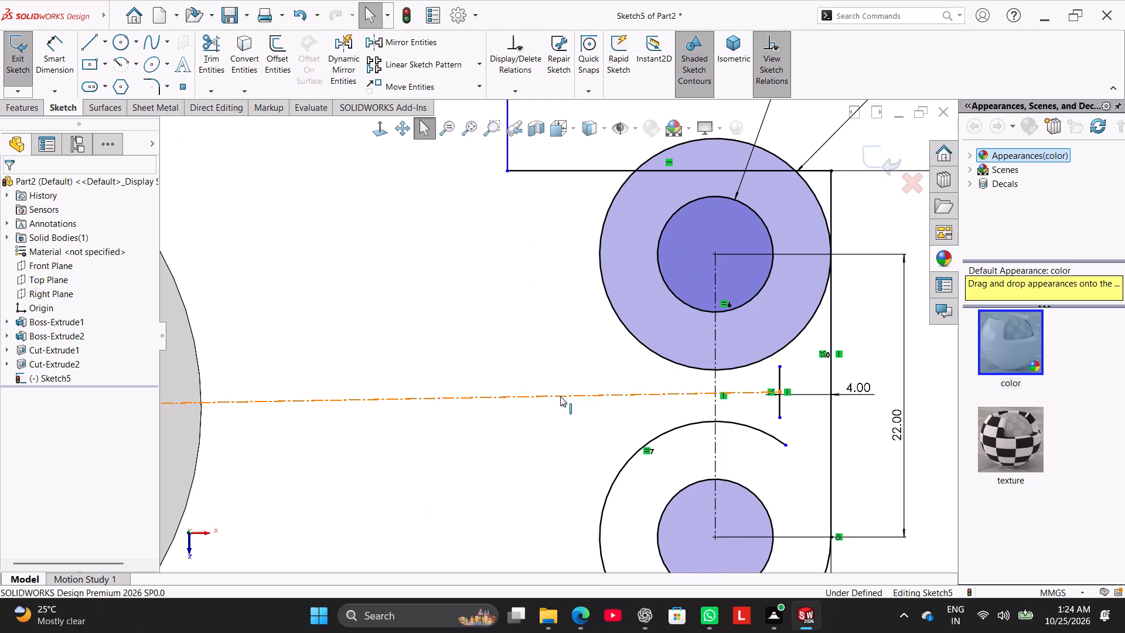
left_click(576, 364)
scroll(771, 425, "up", 2)
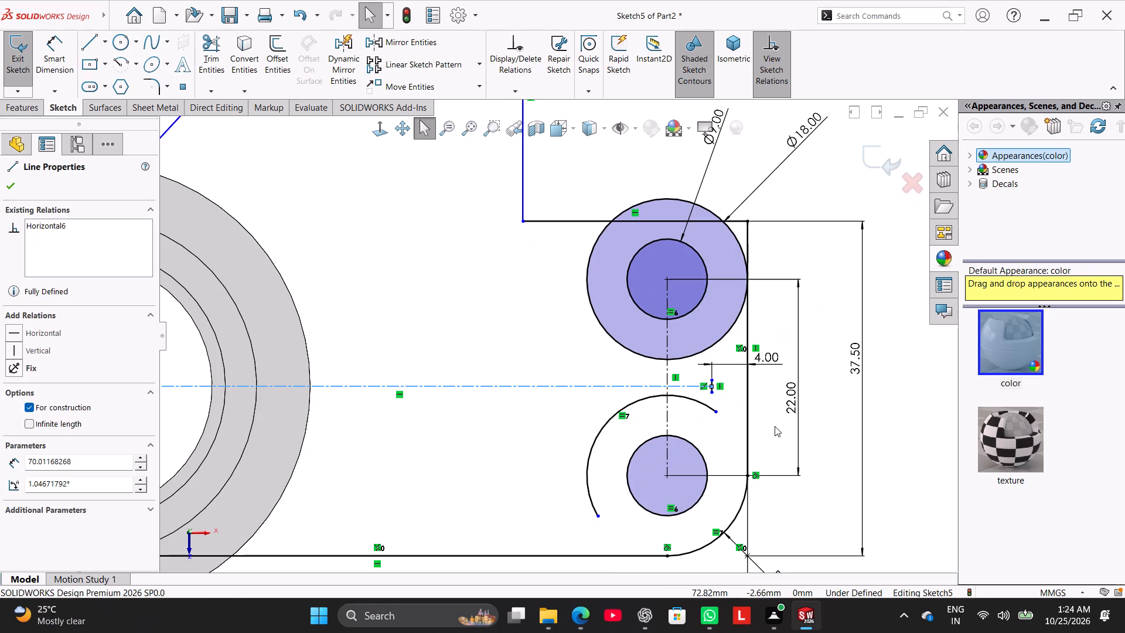
left_click(904, 406)
Stretch the short vertical line so its upper endpoint reaches the 18 mm circle.
scroll(660, 339, "down", 6)
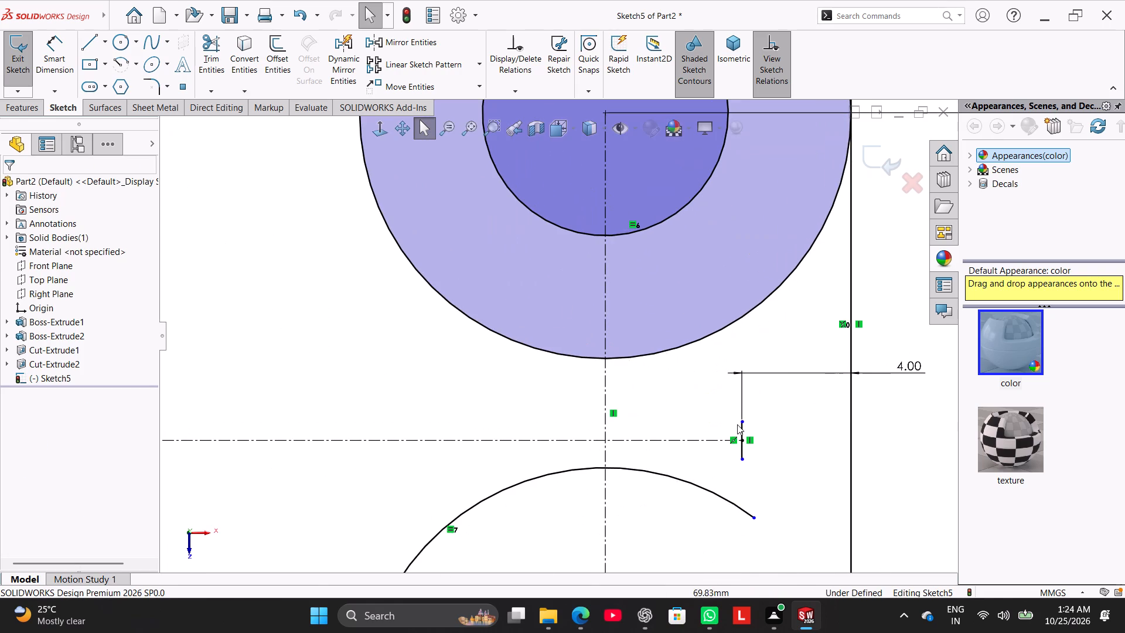
left_click_drag(742, 423, 757, 318)
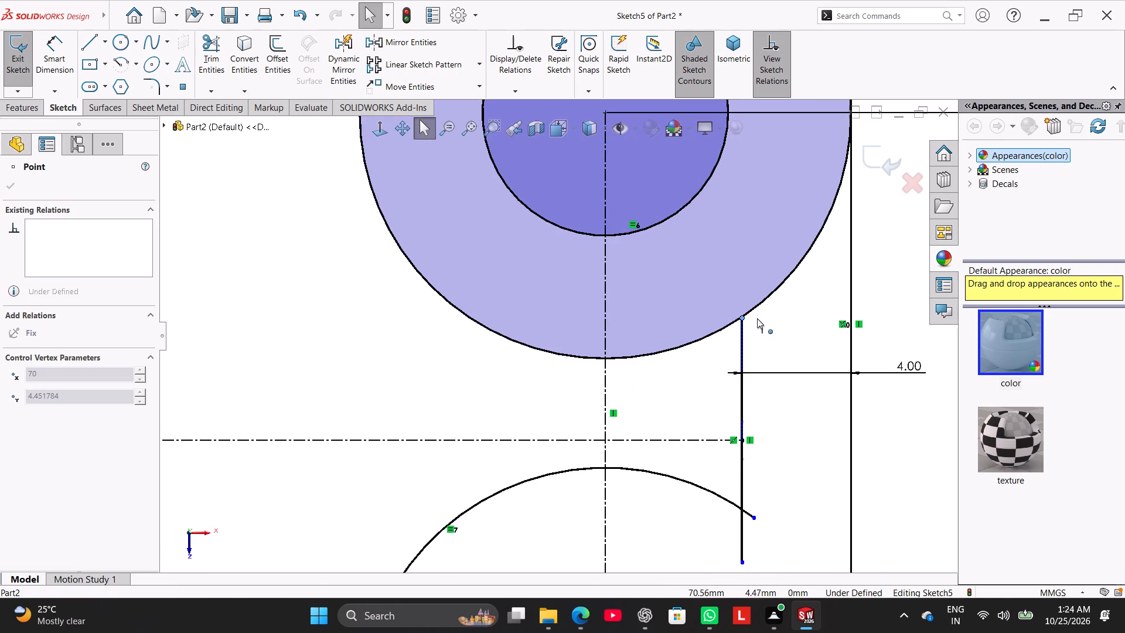
left_click_drag(757, 318, 760, 317)
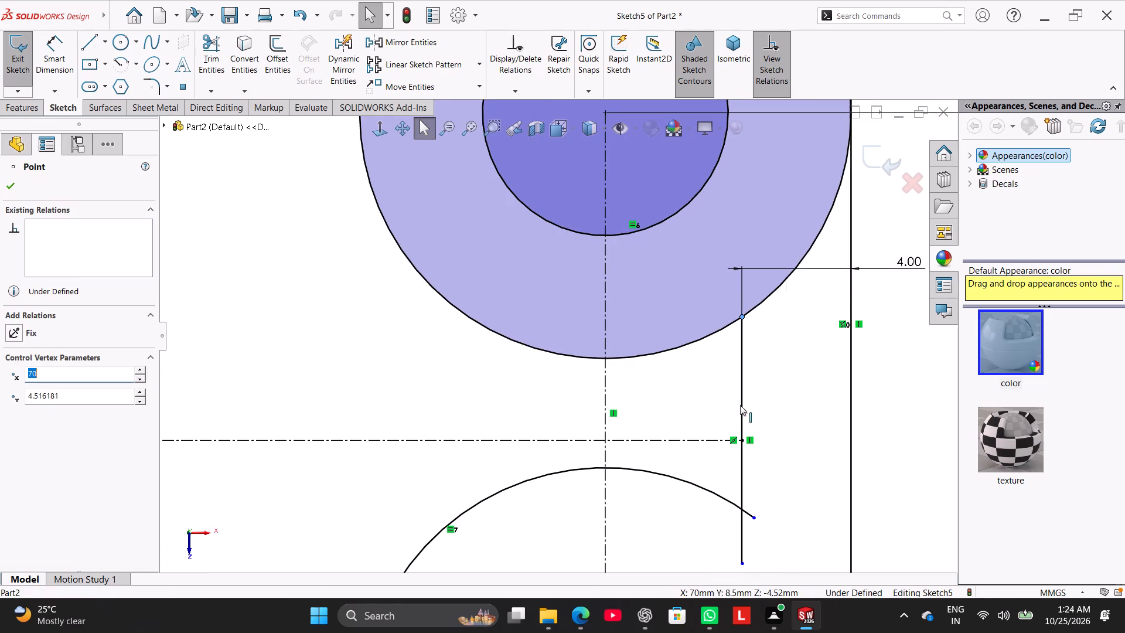
scroll(766, 431, "up", 2)
left_click(892, 384)
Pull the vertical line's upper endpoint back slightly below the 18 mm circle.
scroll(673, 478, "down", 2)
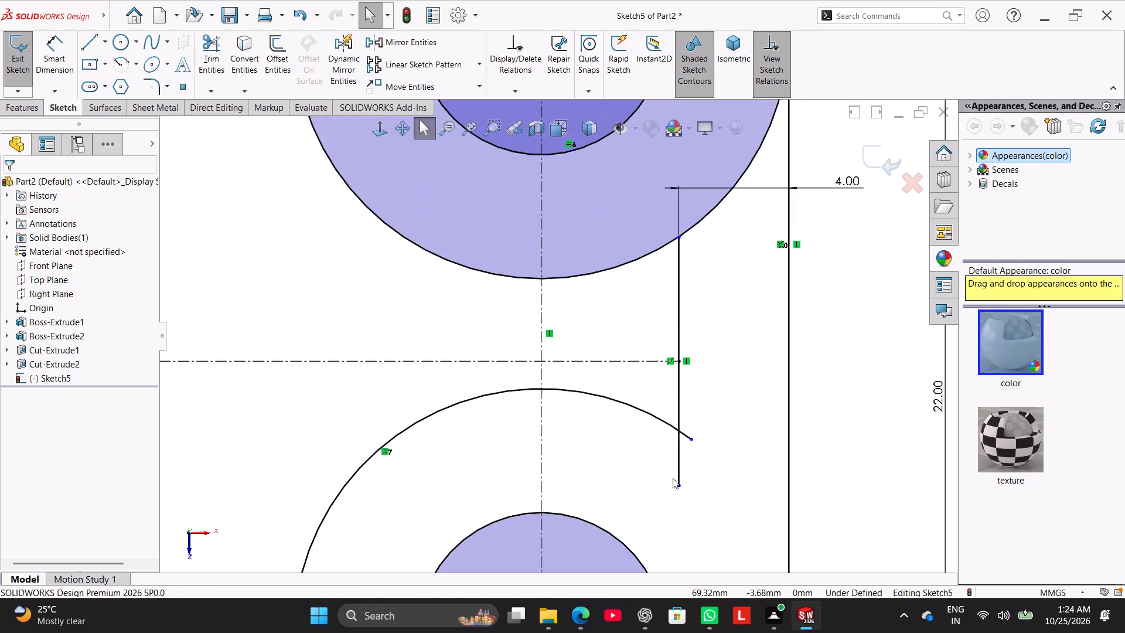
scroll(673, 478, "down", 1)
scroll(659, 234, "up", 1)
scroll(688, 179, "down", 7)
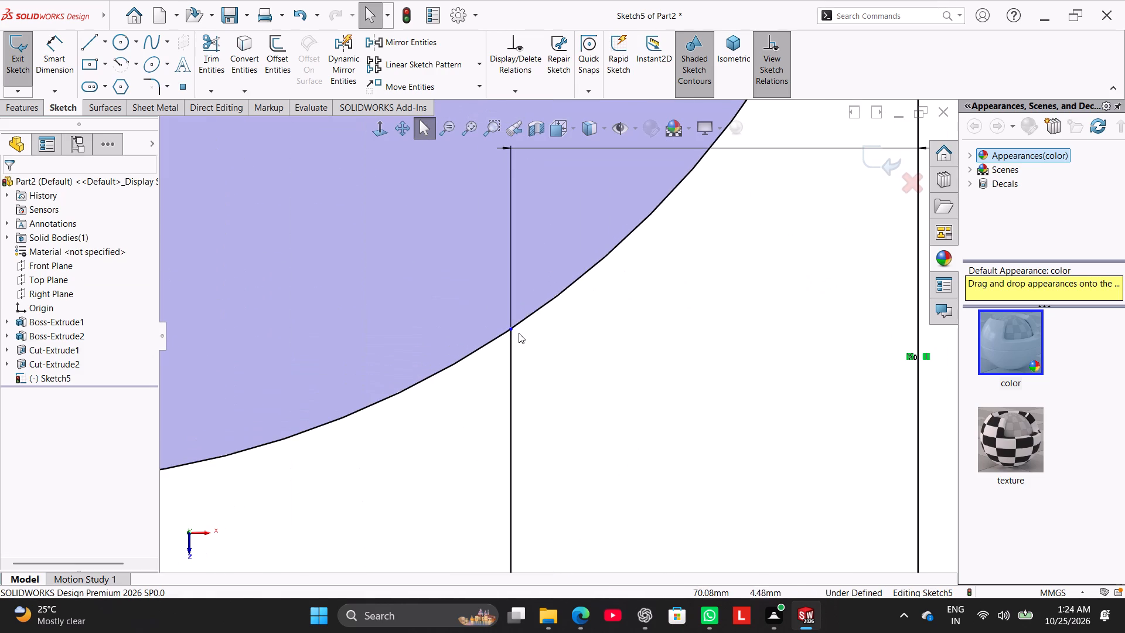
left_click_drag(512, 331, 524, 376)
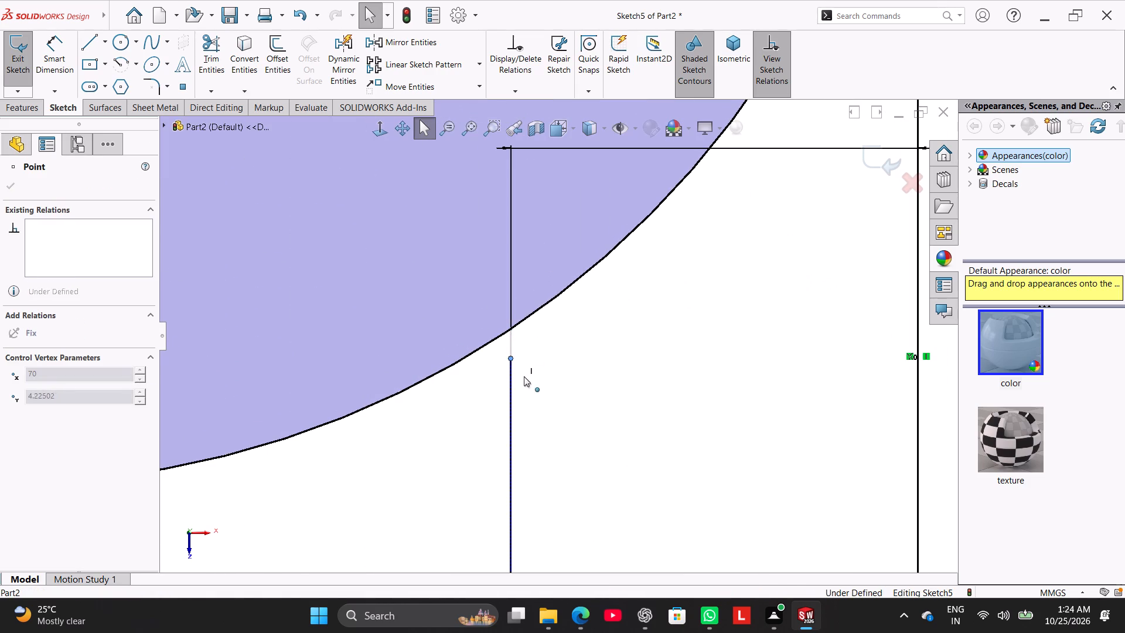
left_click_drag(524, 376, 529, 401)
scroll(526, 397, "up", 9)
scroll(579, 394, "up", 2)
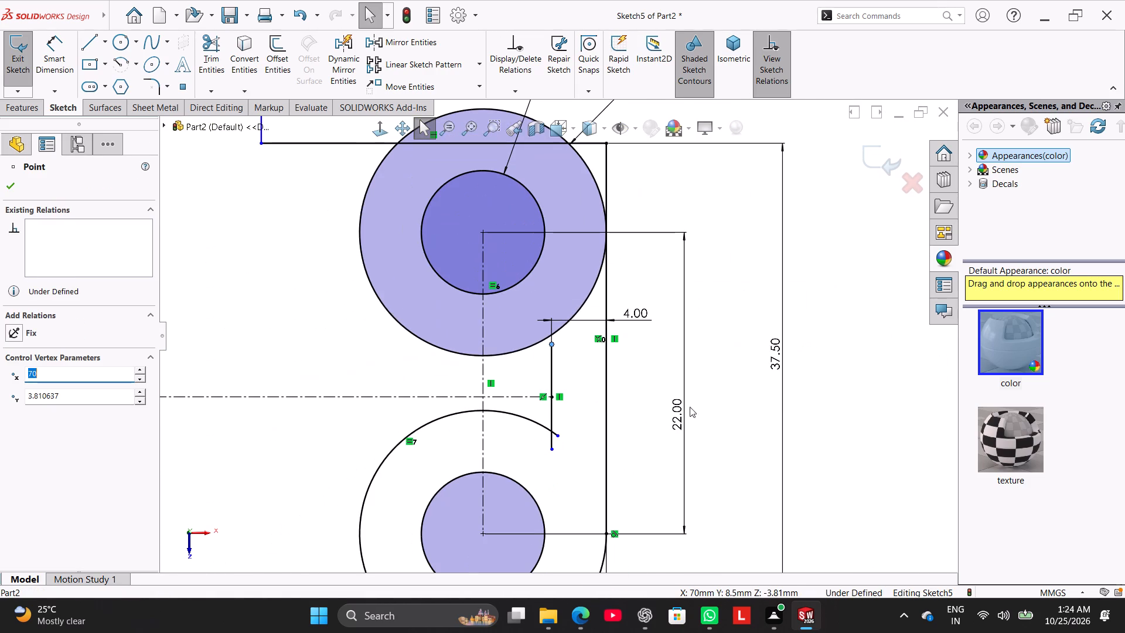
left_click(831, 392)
Reposition the 4 mm dimension lower, clear of the 18 mm circle.
scroll(565, 268, "down", 3)
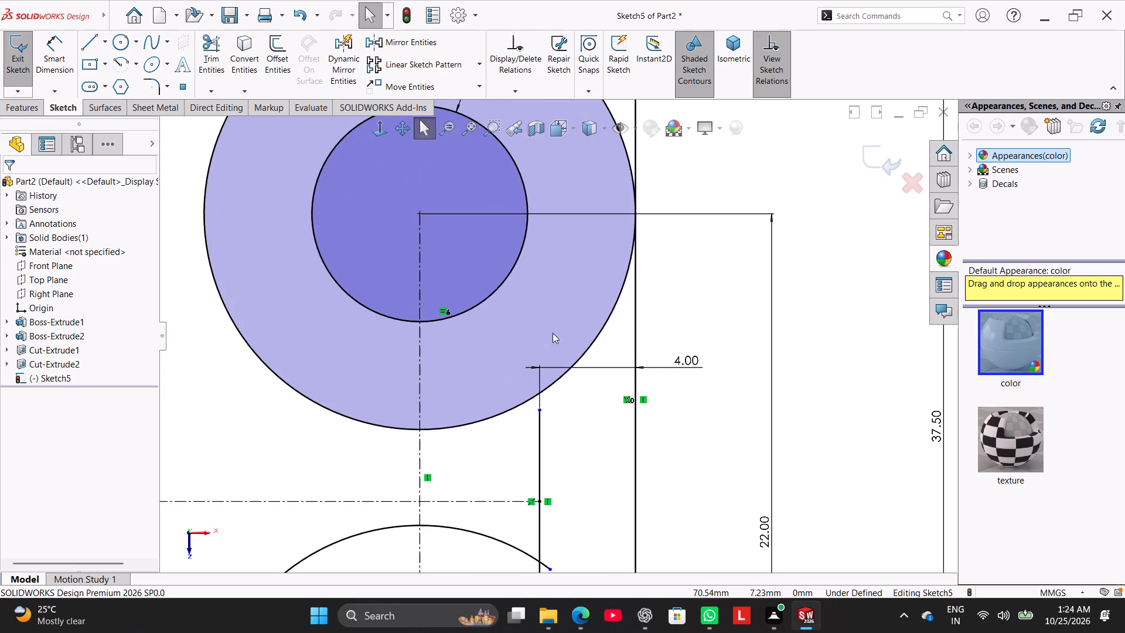
left_click_drag(662, 364, 670, 426)
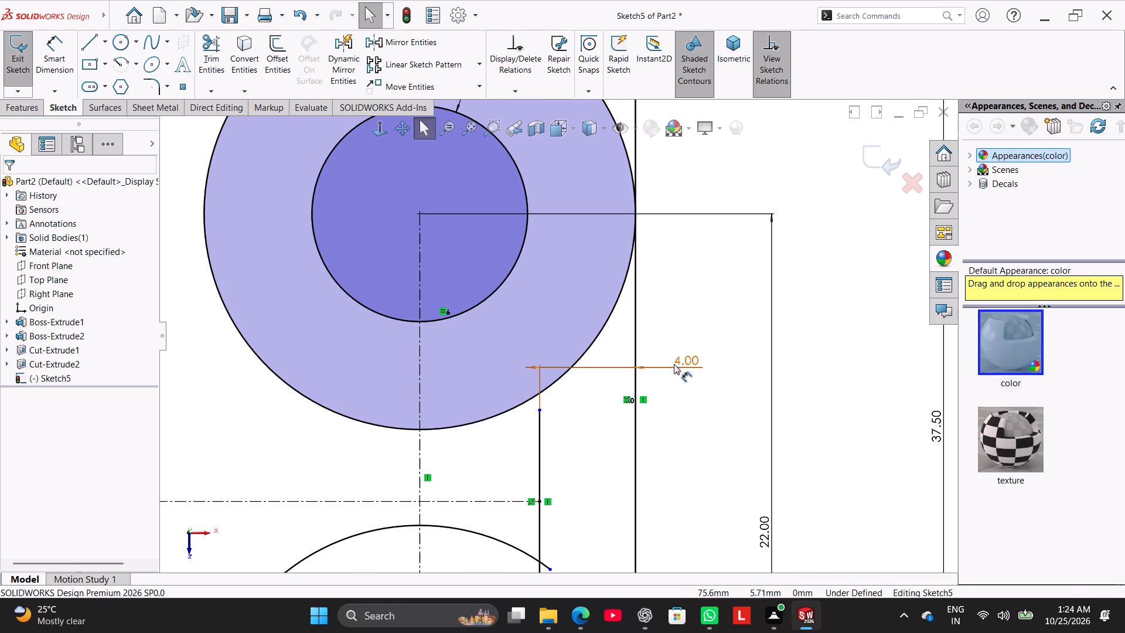
left_click_drag(679, 363, 684, 451)
left_click(808, 294)
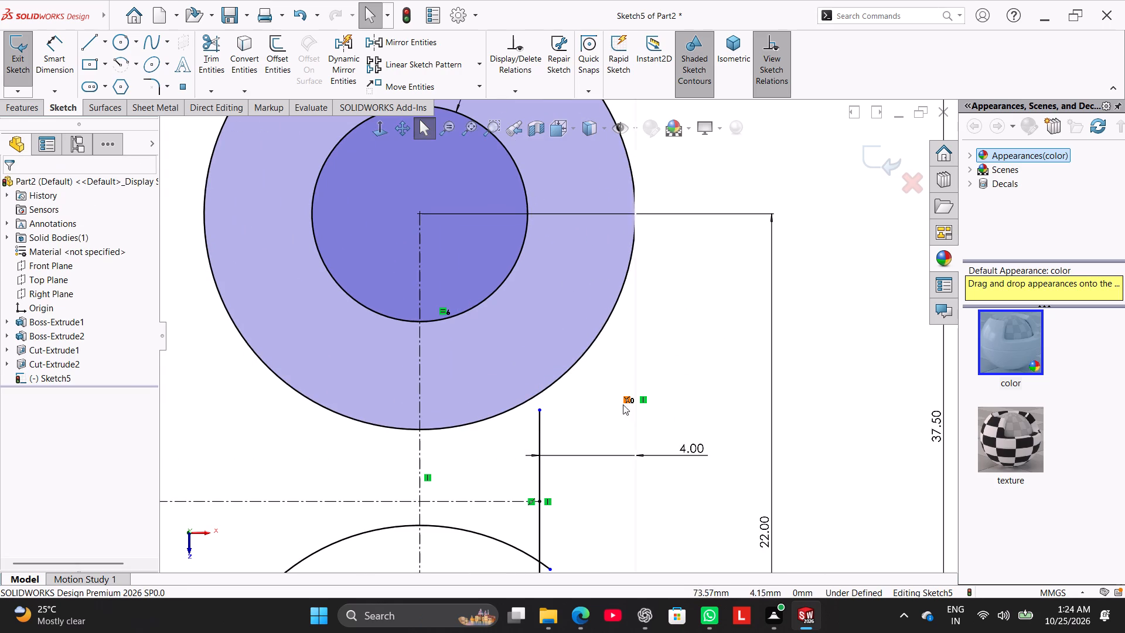
Add a Coincident relation between the vertical line's upper endpoint and the 18 mm circle.
left_click_drag(541, 410, 554, 407)
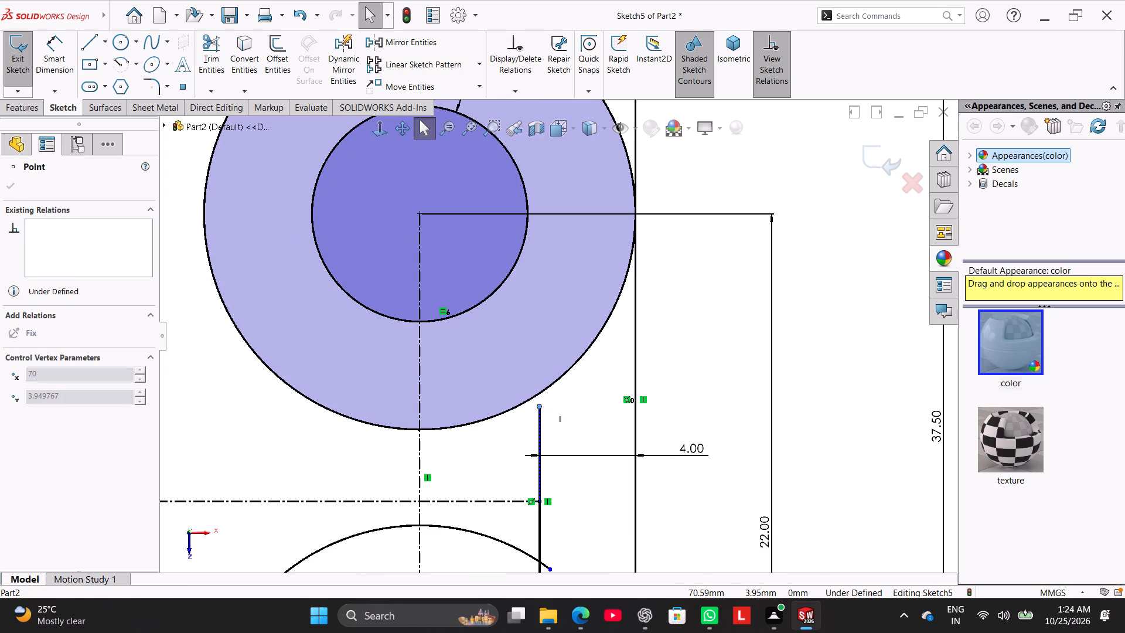
left_click(540, 404, "ctrl")
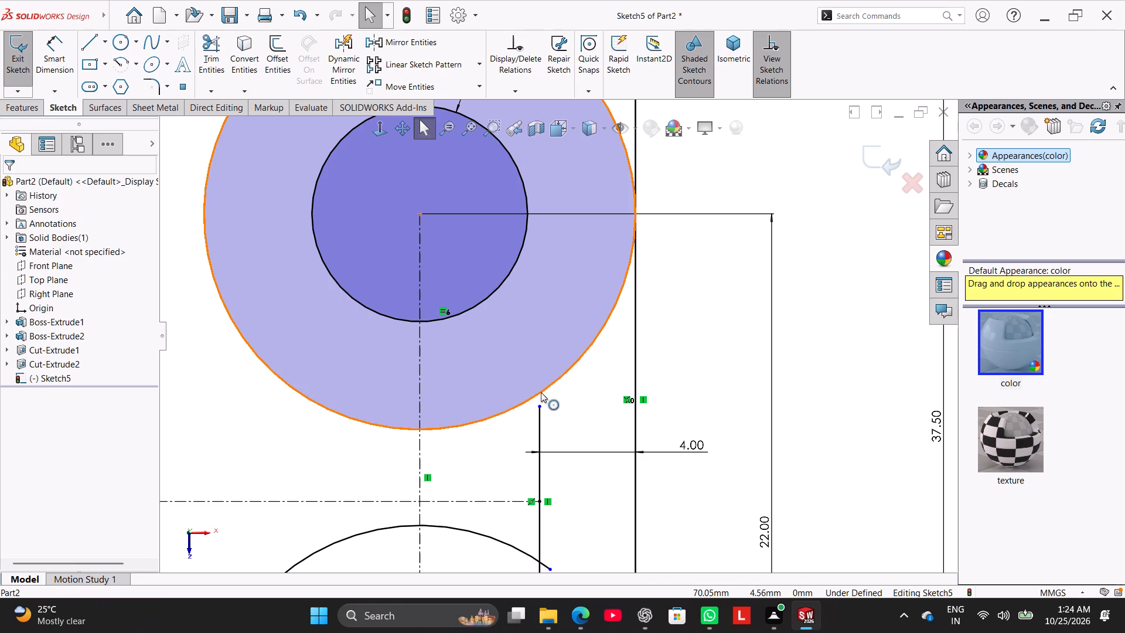
left_click(541, 392, "ctrl")
left_click(540, 407, "ctrl")
left_click(50, 411)
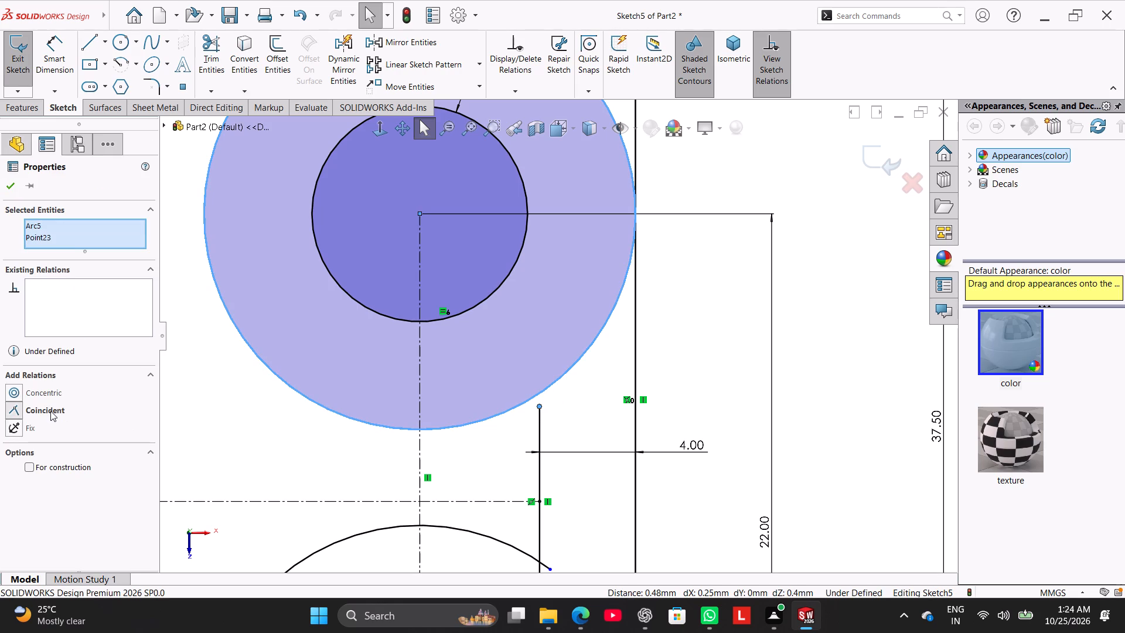
left_click(815, 400)
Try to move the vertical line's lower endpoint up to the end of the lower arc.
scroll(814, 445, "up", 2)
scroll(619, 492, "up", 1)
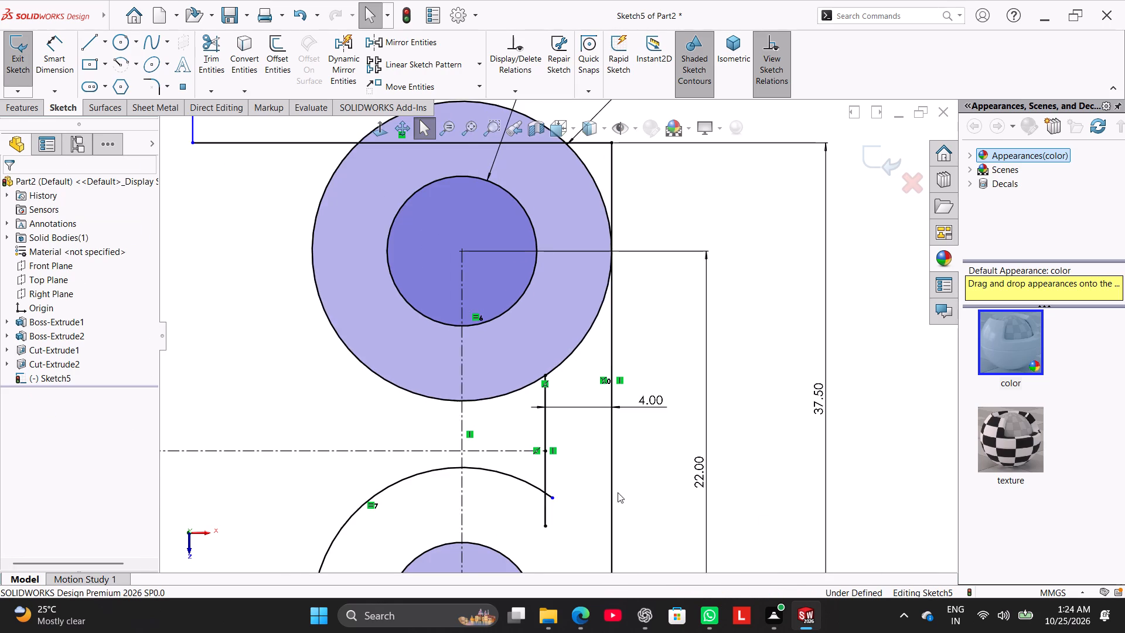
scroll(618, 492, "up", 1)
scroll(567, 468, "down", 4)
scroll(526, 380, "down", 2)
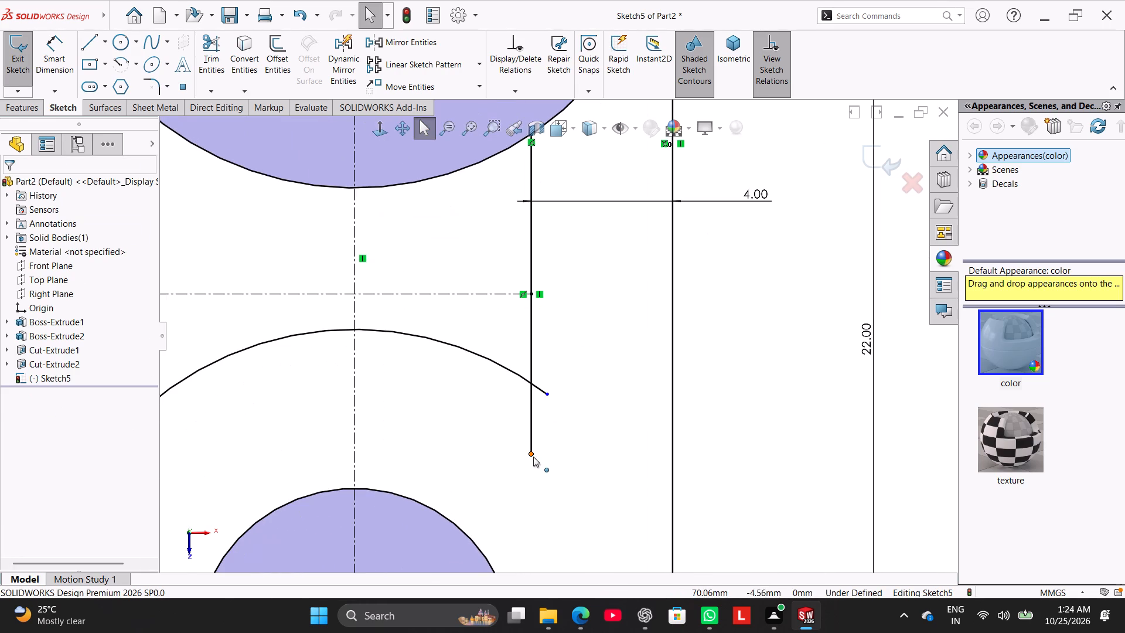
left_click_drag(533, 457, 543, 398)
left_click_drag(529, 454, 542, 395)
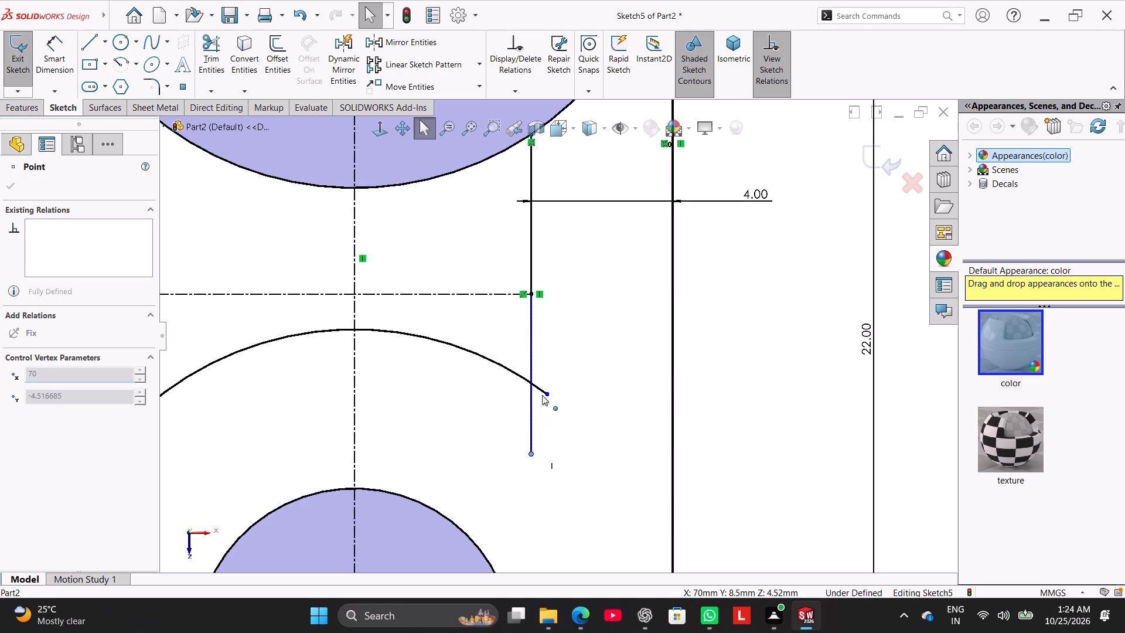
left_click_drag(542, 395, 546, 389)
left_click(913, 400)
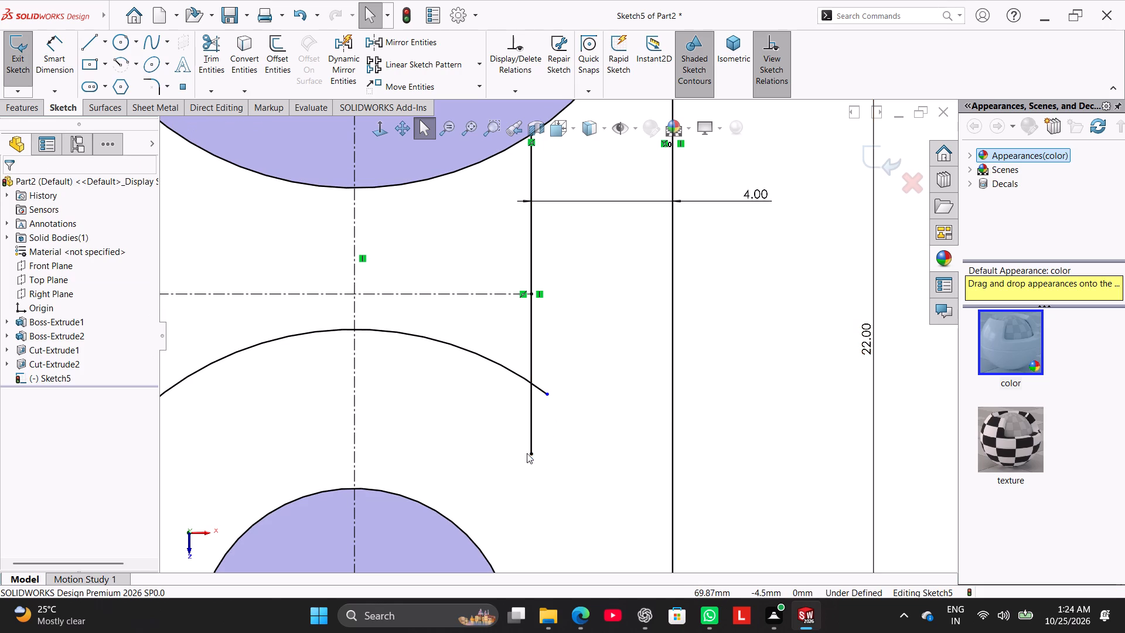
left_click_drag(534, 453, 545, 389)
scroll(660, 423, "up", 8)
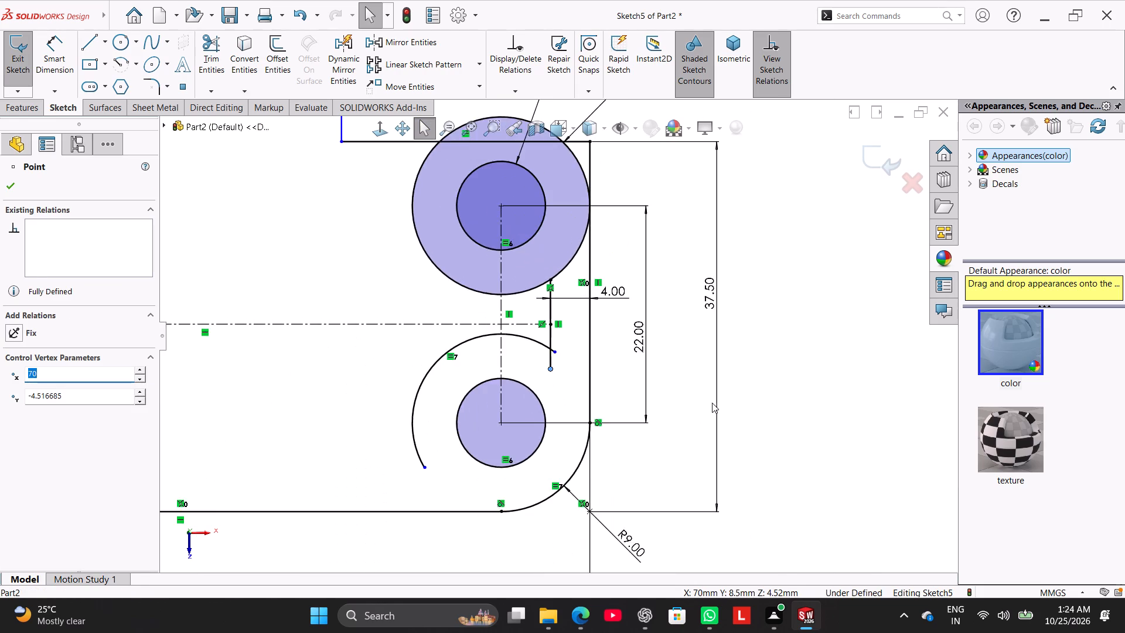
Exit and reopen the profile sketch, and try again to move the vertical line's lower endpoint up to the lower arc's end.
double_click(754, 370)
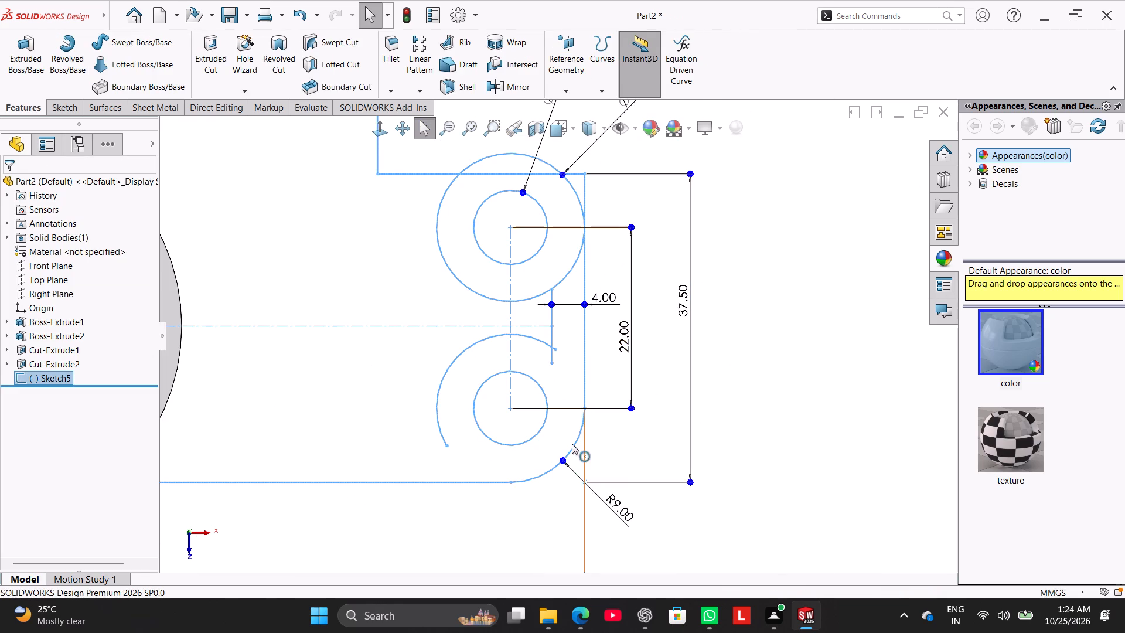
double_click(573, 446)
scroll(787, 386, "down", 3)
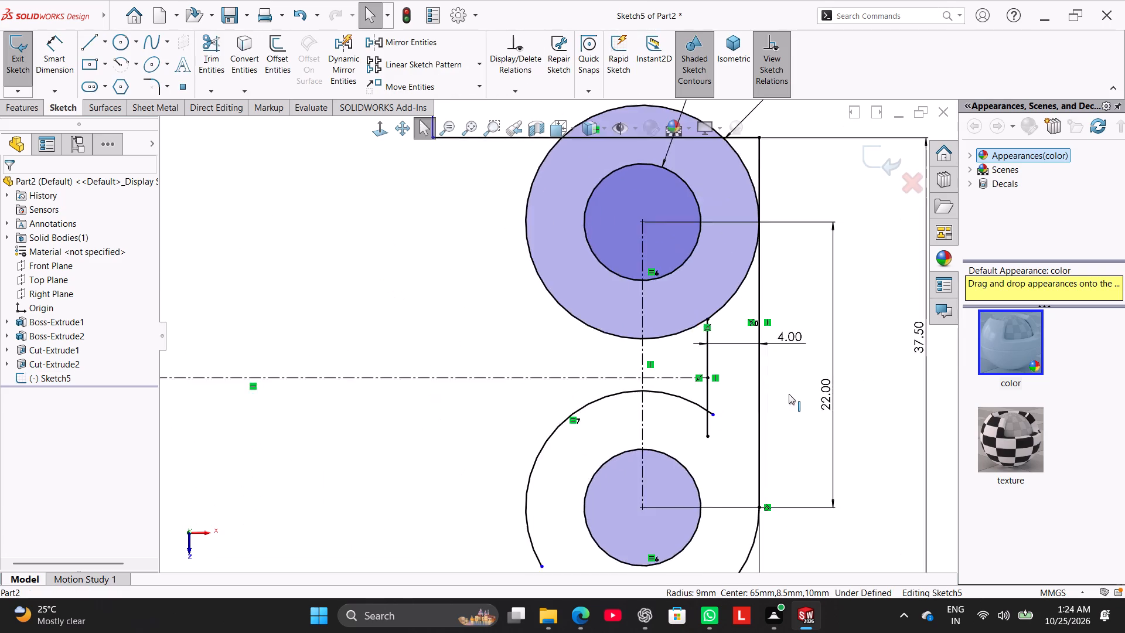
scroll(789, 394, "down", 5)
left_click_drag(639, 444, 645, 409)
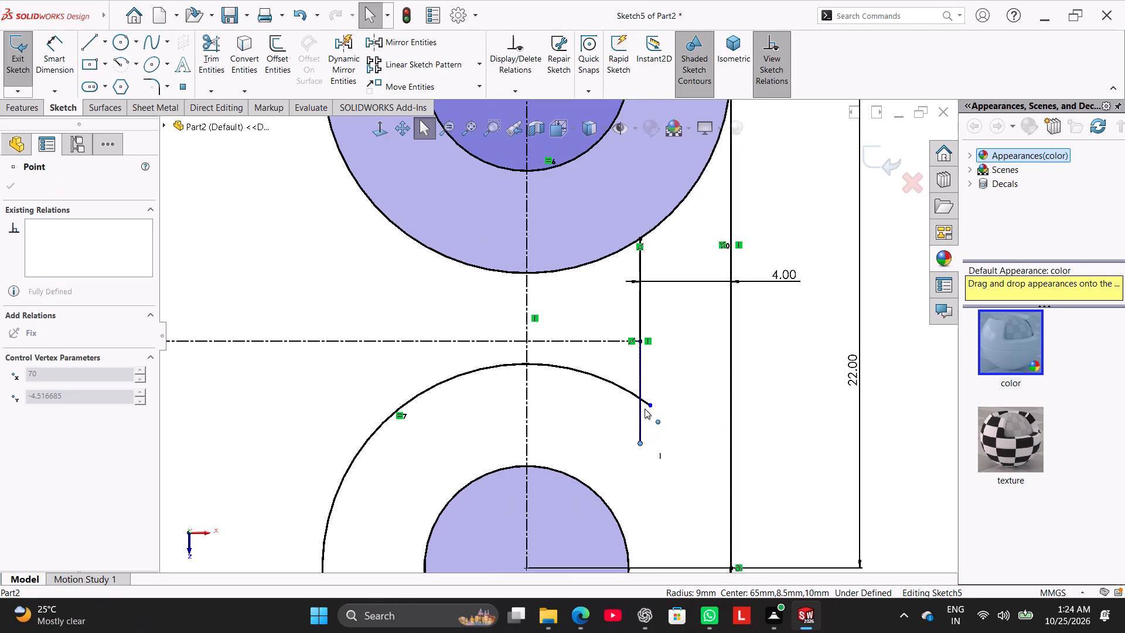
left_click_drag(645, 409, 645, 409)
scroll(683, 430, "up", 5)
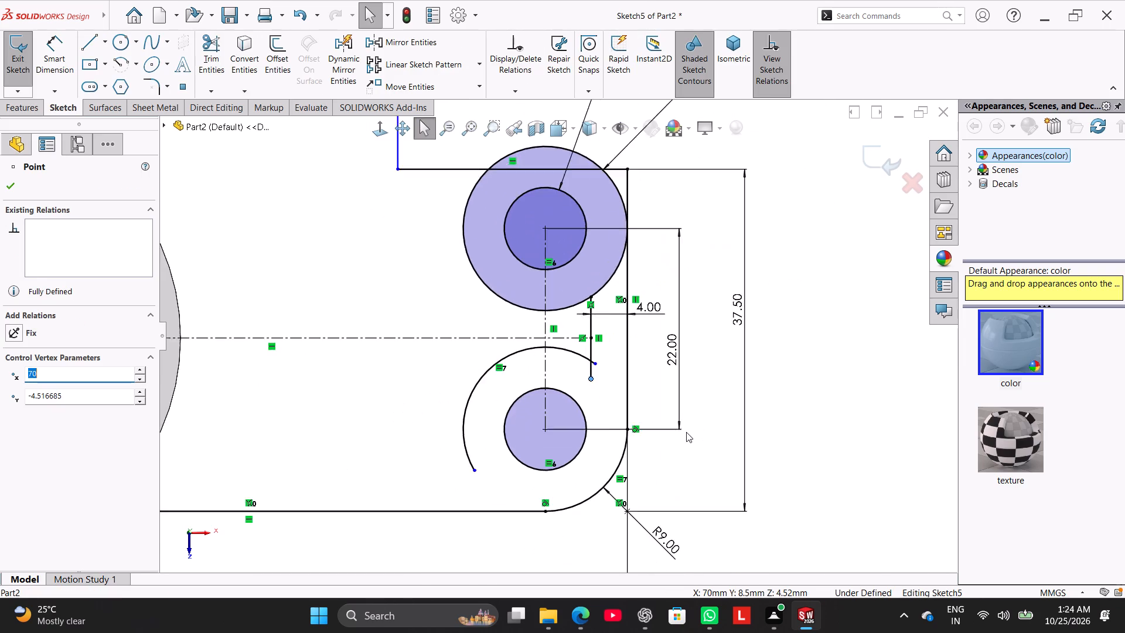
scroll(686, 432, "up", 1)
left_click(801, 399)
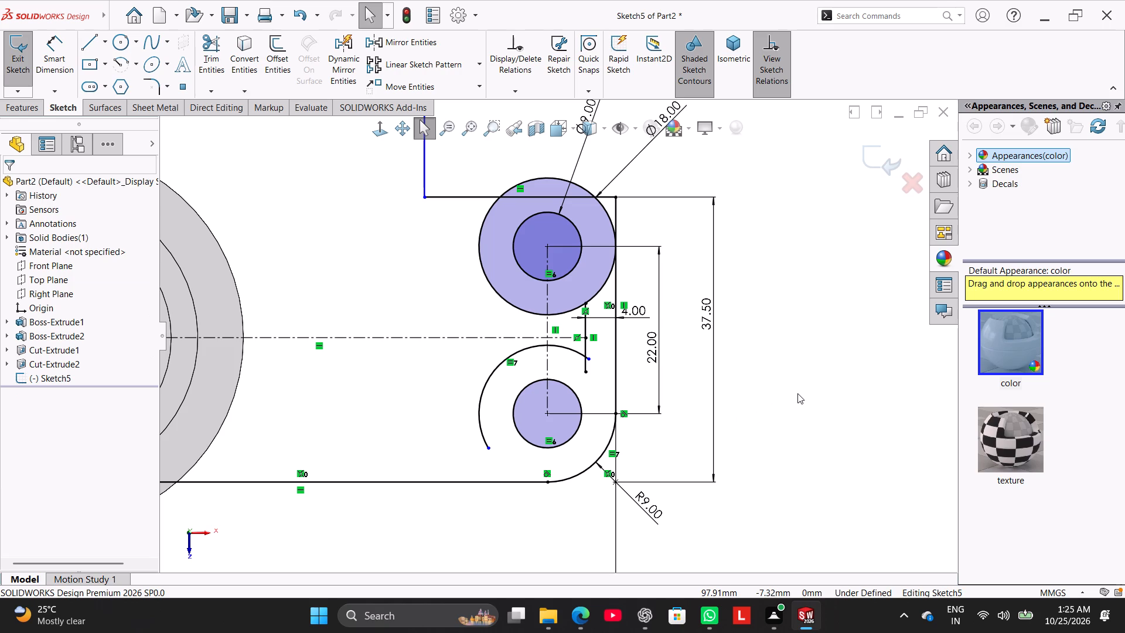
Delete the relation tying the horizontal centerline's endpoint to the short vertical line.
scroll(559, 358, "down", 2)
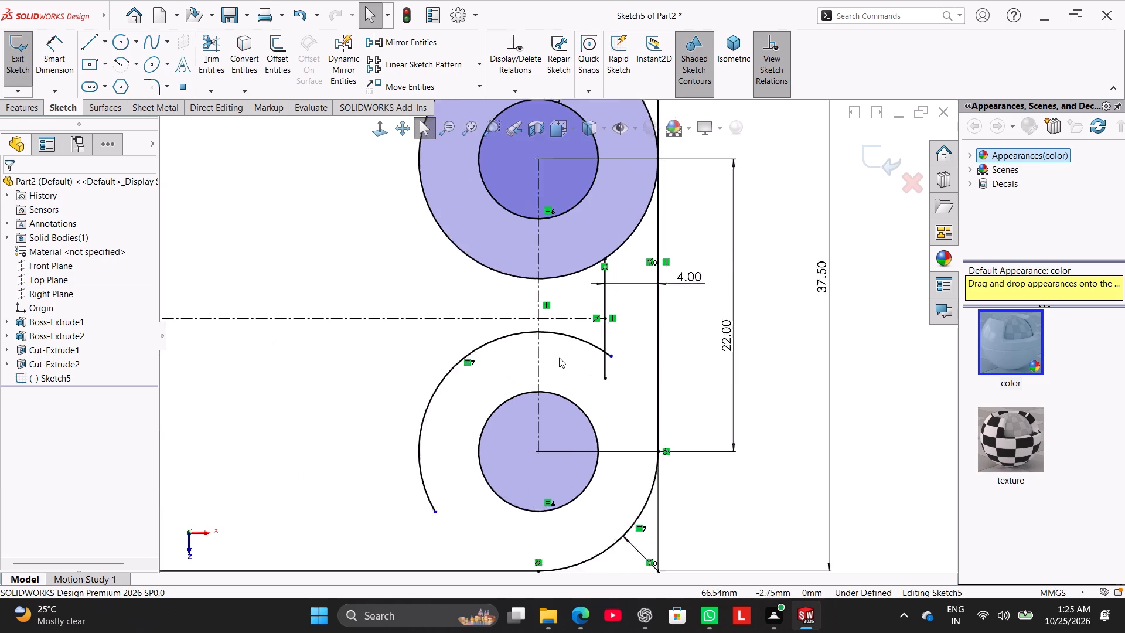
scroll(559, 358, "down", 2)
right_click(609, 311)
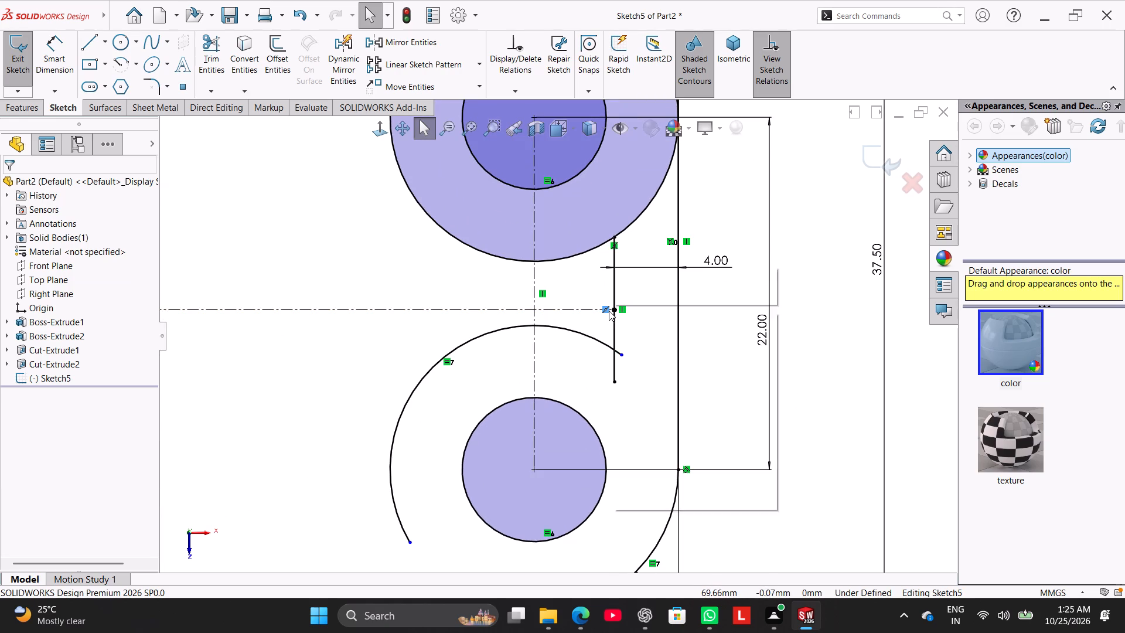
left_click(653, 466)
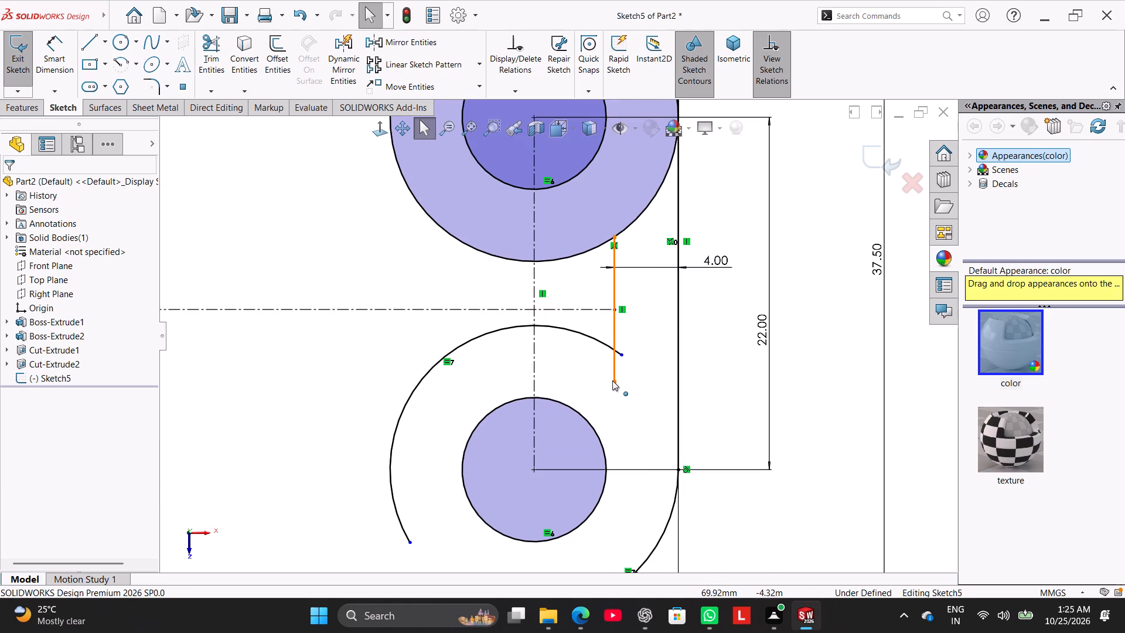
Move the short vertical line's lower endpoint up onto the lower arc.
left_click_drag(612, 380, 618, 353)
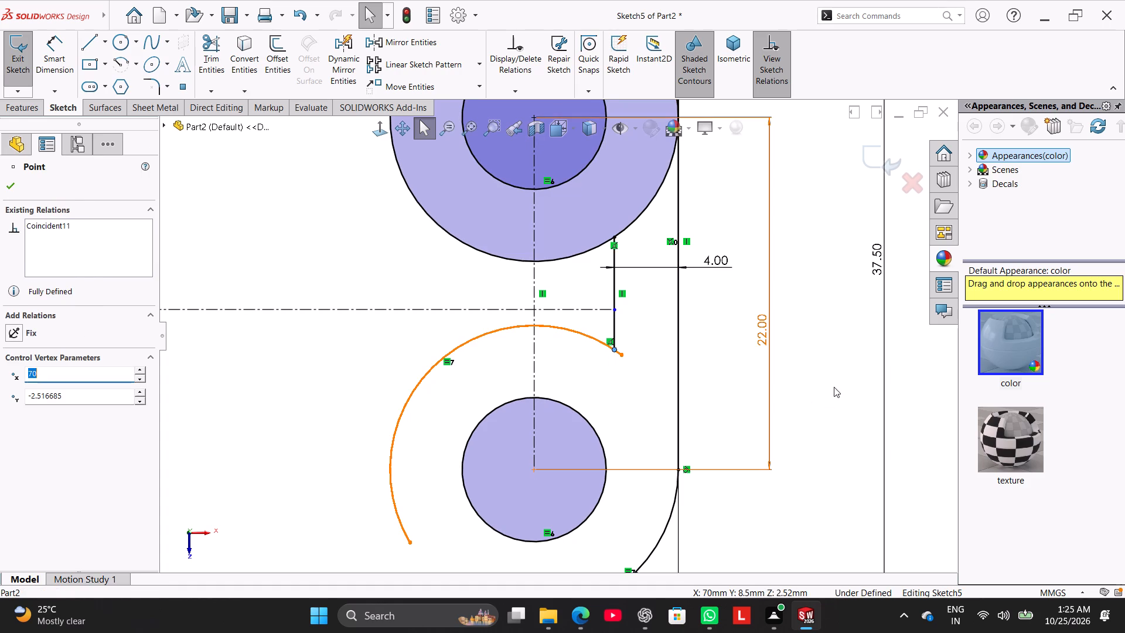
left_click(836, 383)
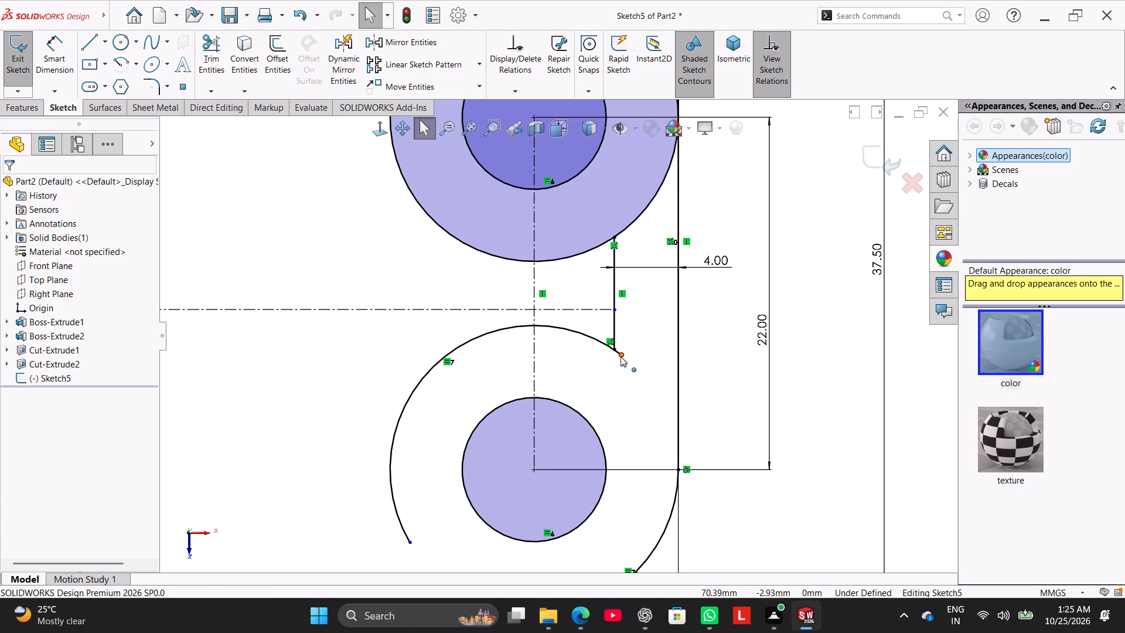
Sketch a horizontal line about 4.85 mm long just above the lower arc, crossing the short vertical line.
scroll(623, 332, "down", 3)
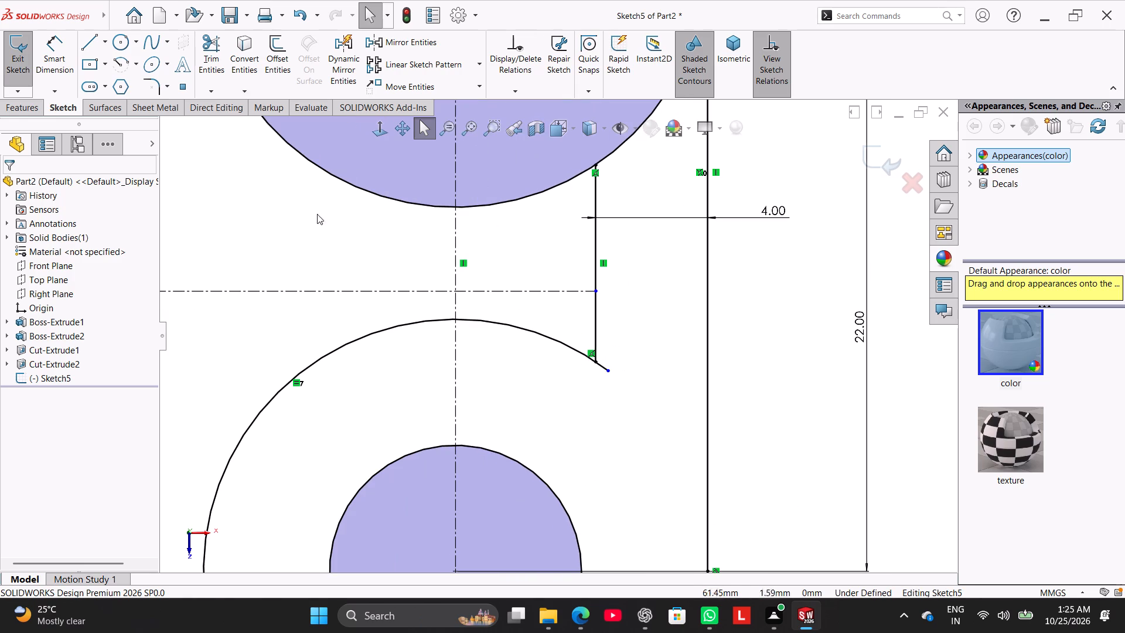
left_click(91, 43, "ctrl")
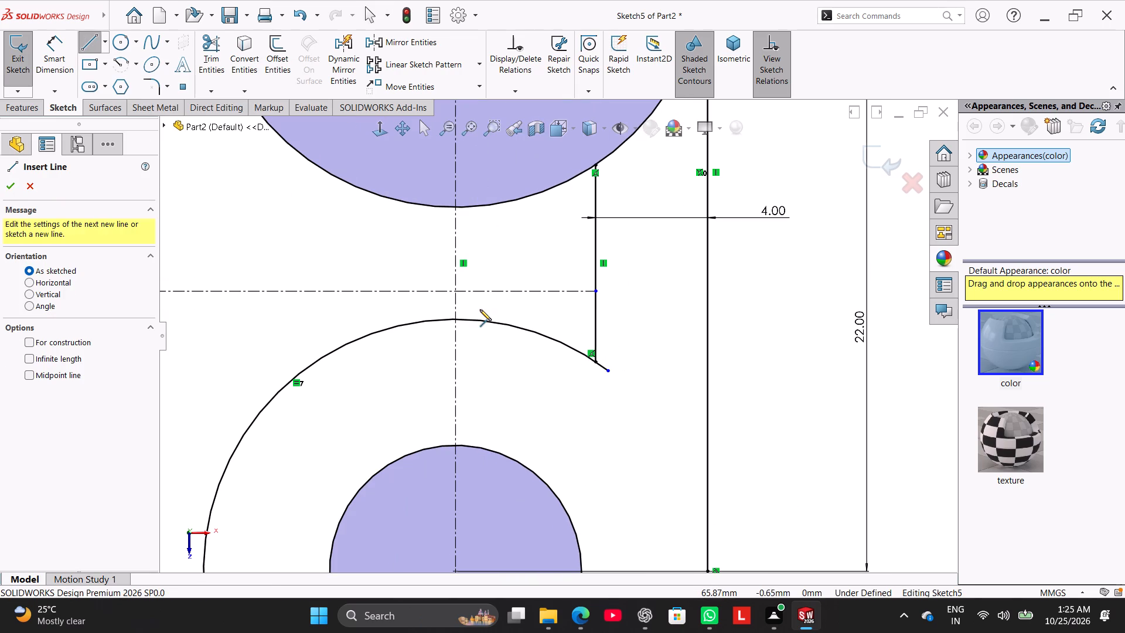
left_click(480, 309, "ctrl")
left_click(616, 309, "ctrl")
right_click(666, 290)
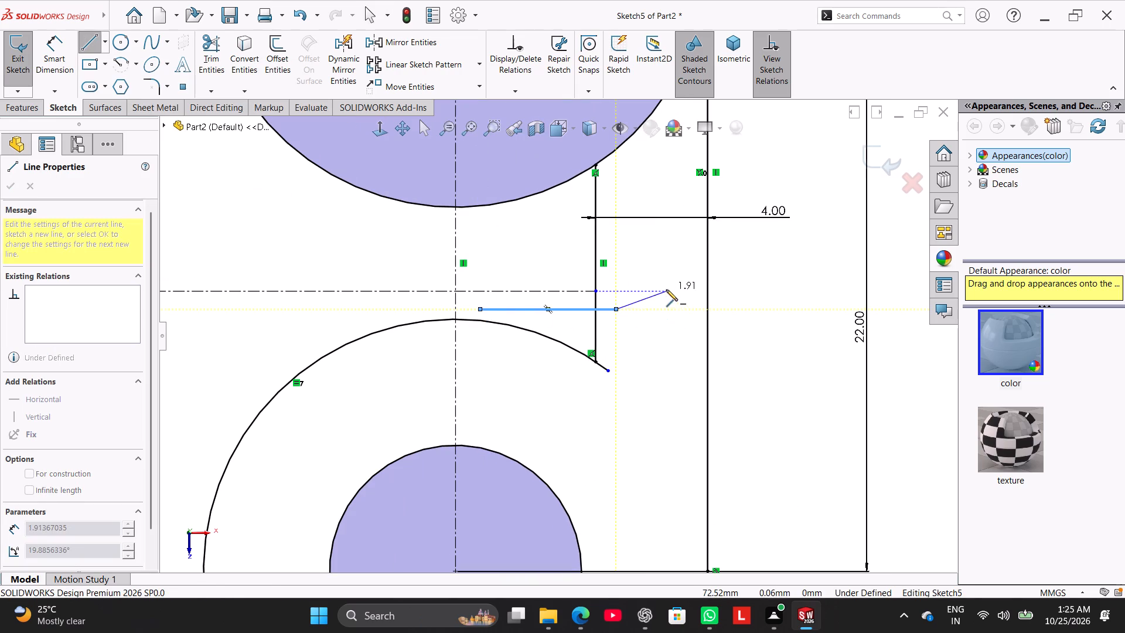
left_click(684, 297)
Add a Tangent relation between the new horizontal line and the lower arc.
left_click(564, 311, "ctrl")
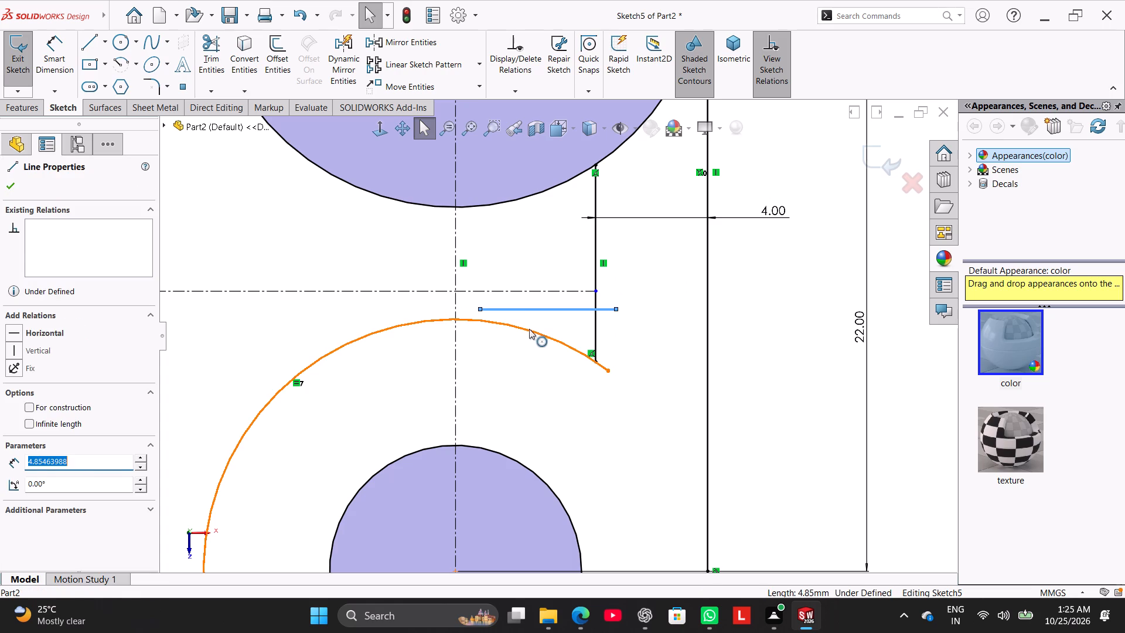
left_click(530, 329, "ctrl")
left_click(35, 389)
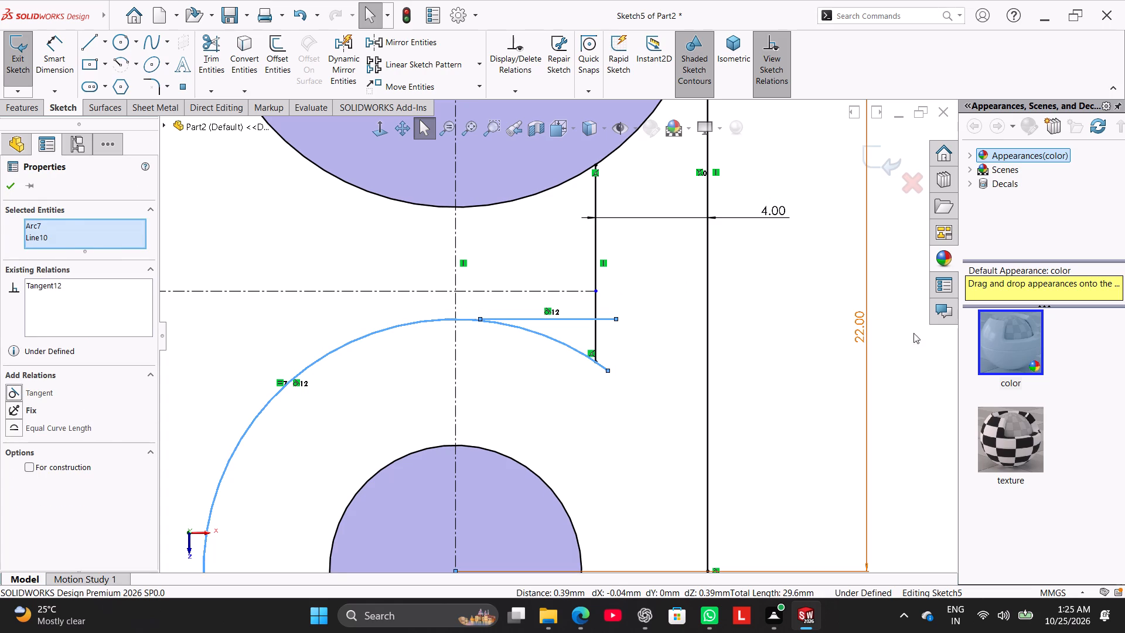
left_click(908, 361)
Move the tangent line's left endpoint onto the top of the lower arc, near the vertical centerline.
scroll(495, 315, "down", 4)
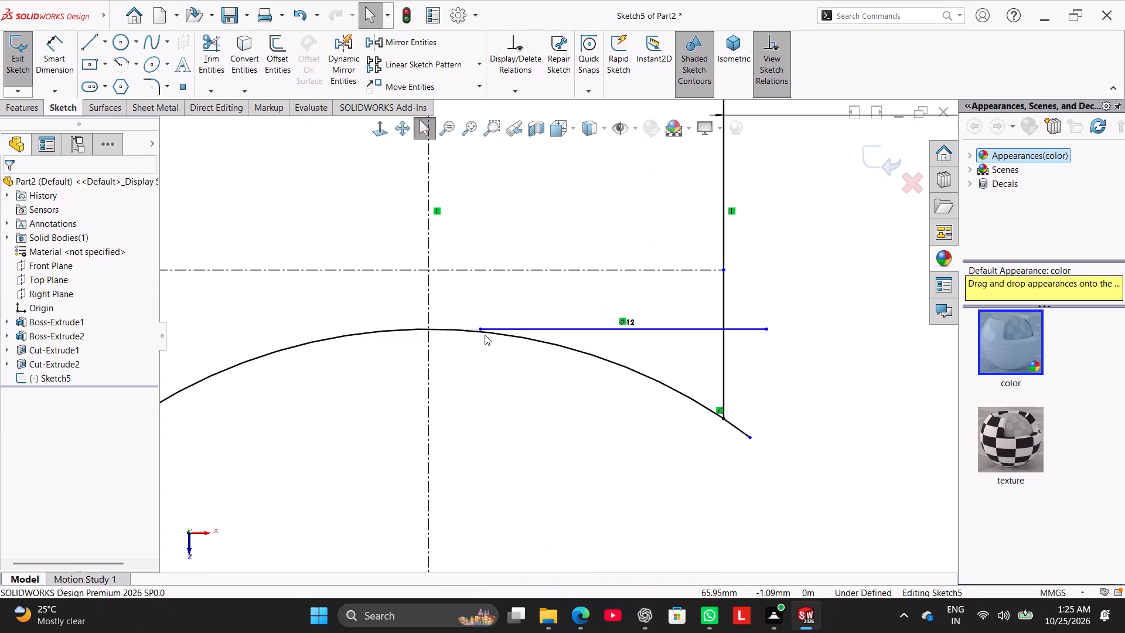
left_click_drag(480, 328, 416, 335)
scroll(608, 383, "up", 5)
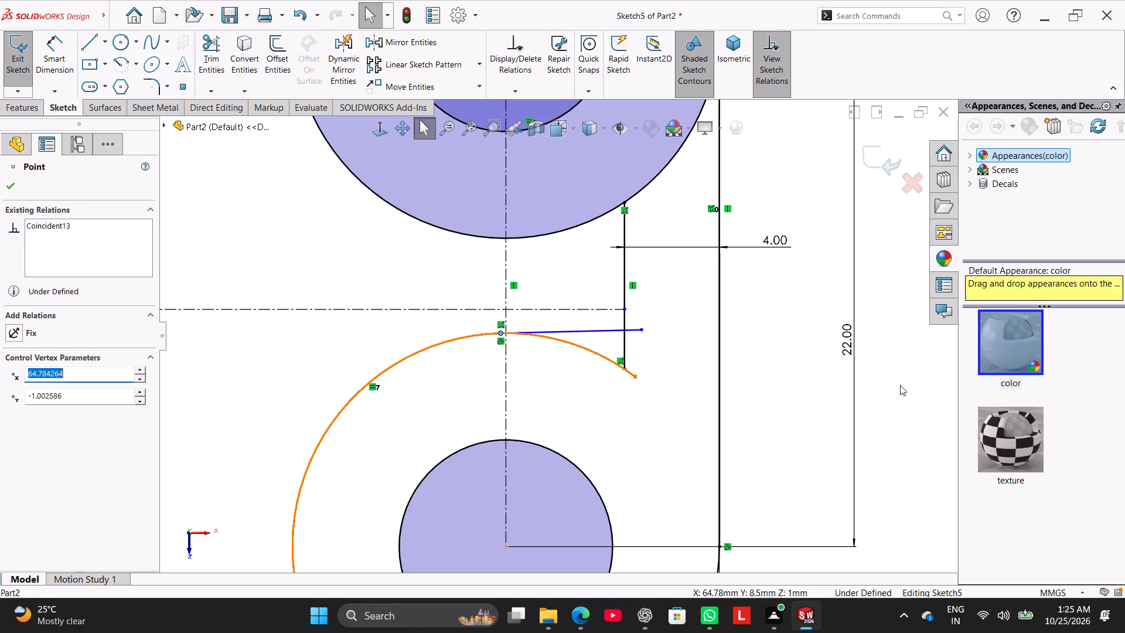
left_click(900, 385)
Add a Horizontal relation to the line tangent to the lower arc.
right_click(589, 330)
left_click(602, 298)
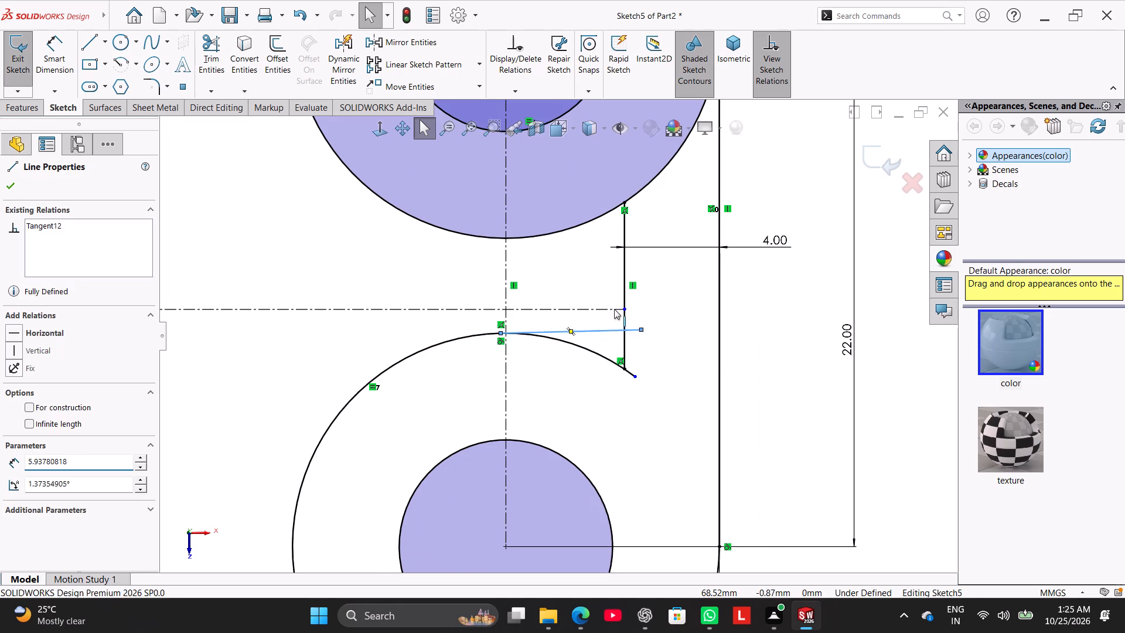
left_click(874, 379)
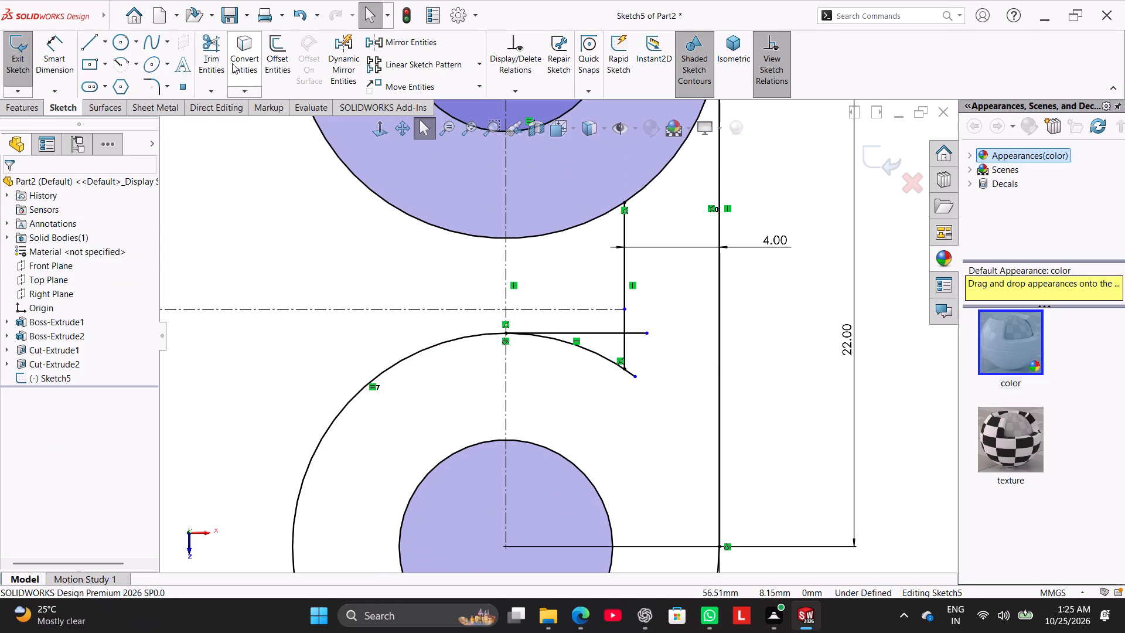
Trim the horizontal and vertical line overhangs at their corner and the lower arc segment beyond the tangent point.
left_click_drag(230, 62, 224, 58)
left_click(212, 50)
scroll(628, 329, "down", 4)
left_click_drag(623, 314, 629, 326)
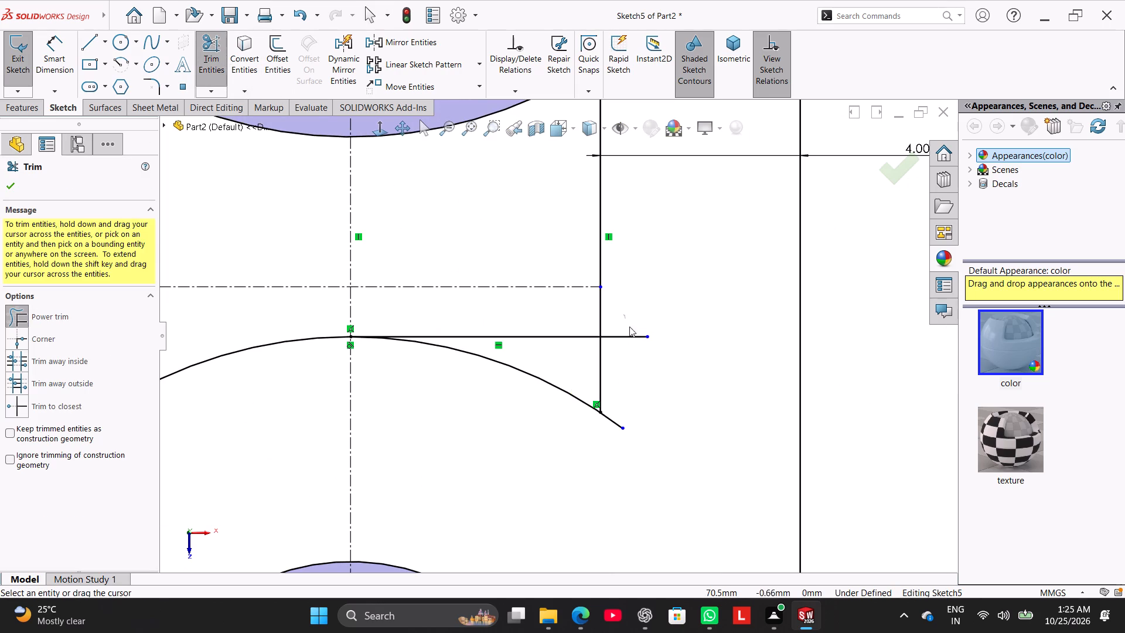
left_click_drag(629, 326, 580, 357)
scroll(629, 366, "up", 5)
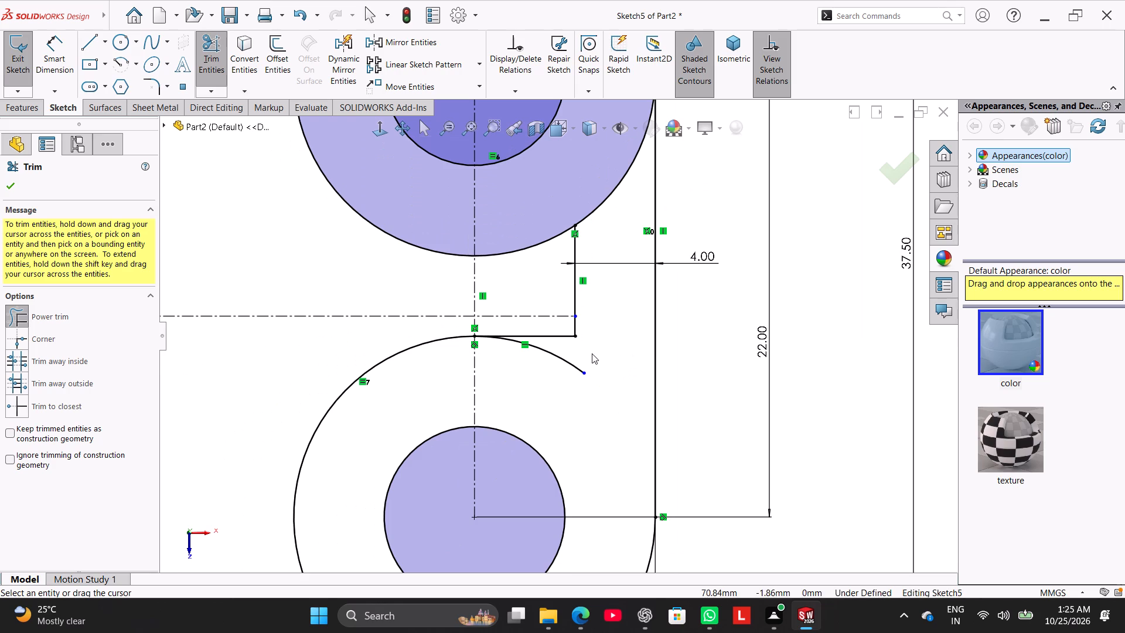
left_click_drag(592, 353, 549, 380)
scroll(704, 361, "up", 3)
left_click(835, 328)
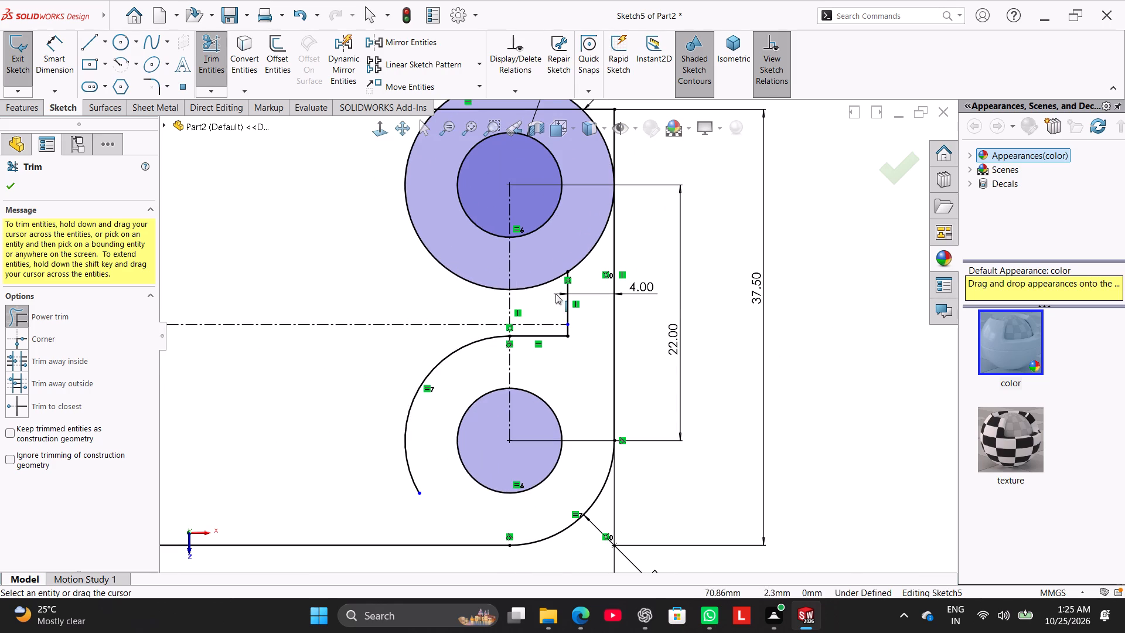
Sketch a horizontal line about 7.23 mm long just below the 18 mm circle, crossing the short vertical line.
scroll(504, 284, "down", 4)
left_click(86, 43)
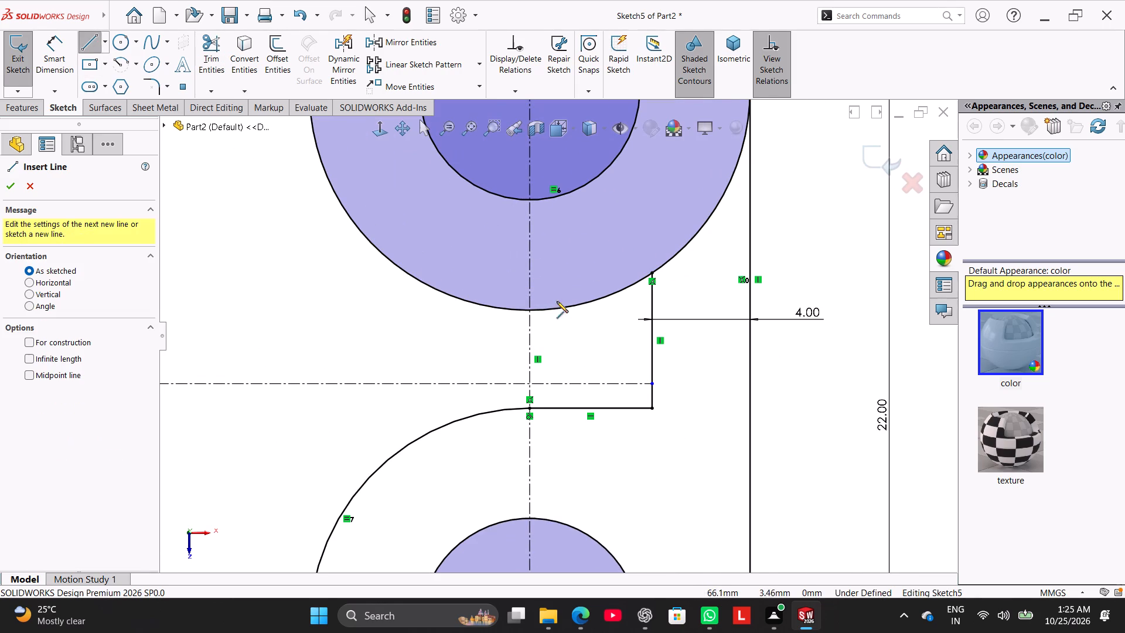
left_click(543, 327)
left_click(720, 329)
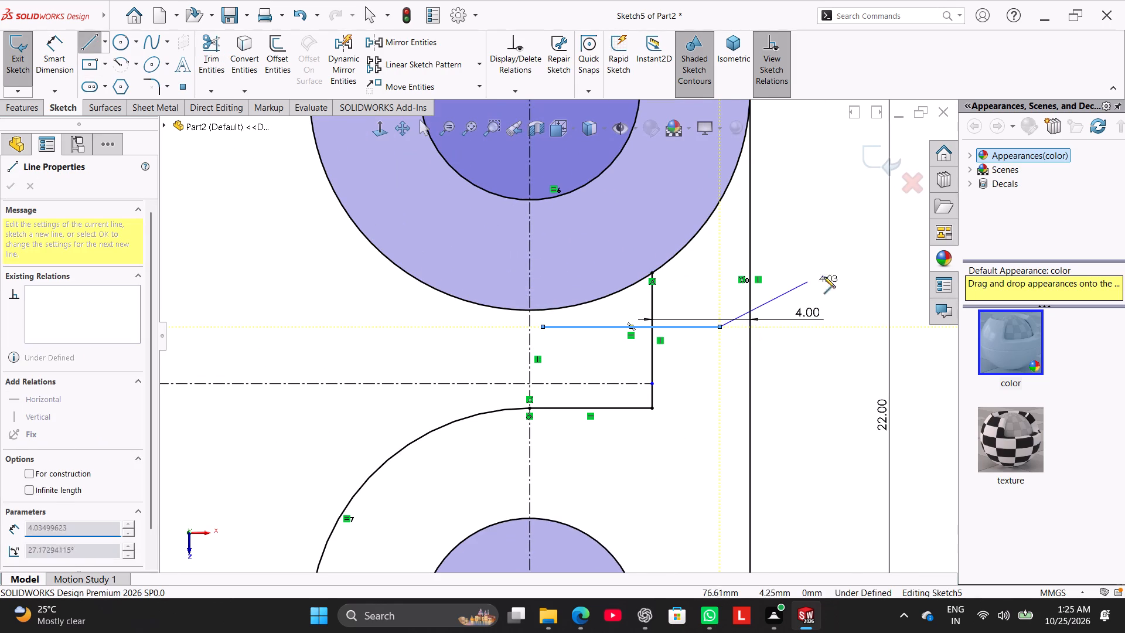
right_click(845, 292)
left_click(857, 301)
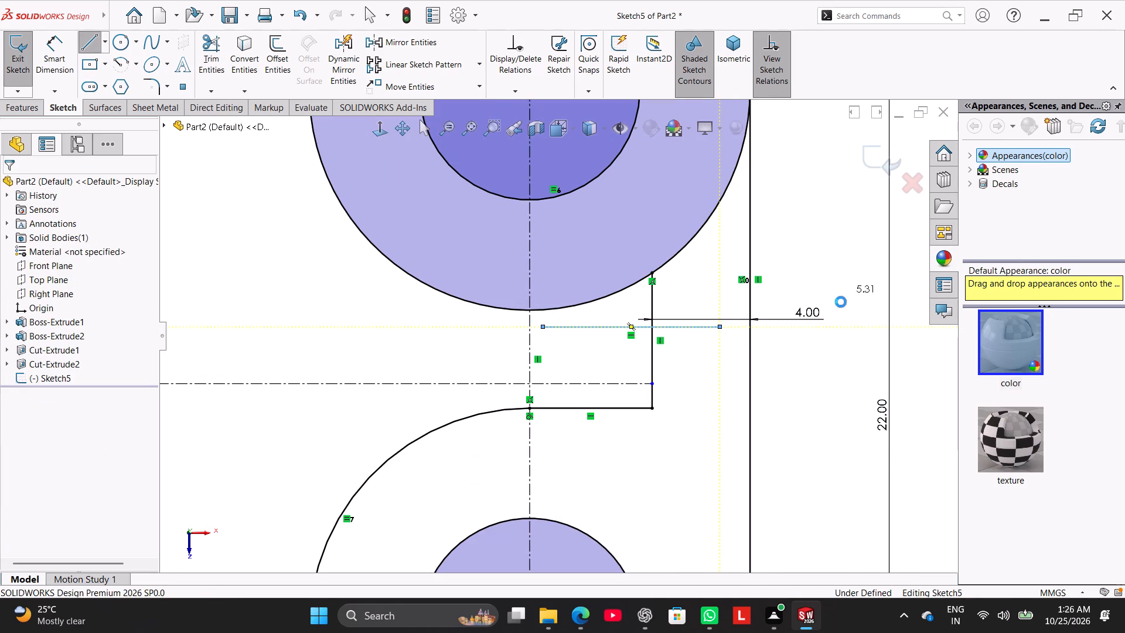
Add a Tangent relation between the upper horizontal line and the 18 mm circle.
left_click(609, 325, "ctrl")
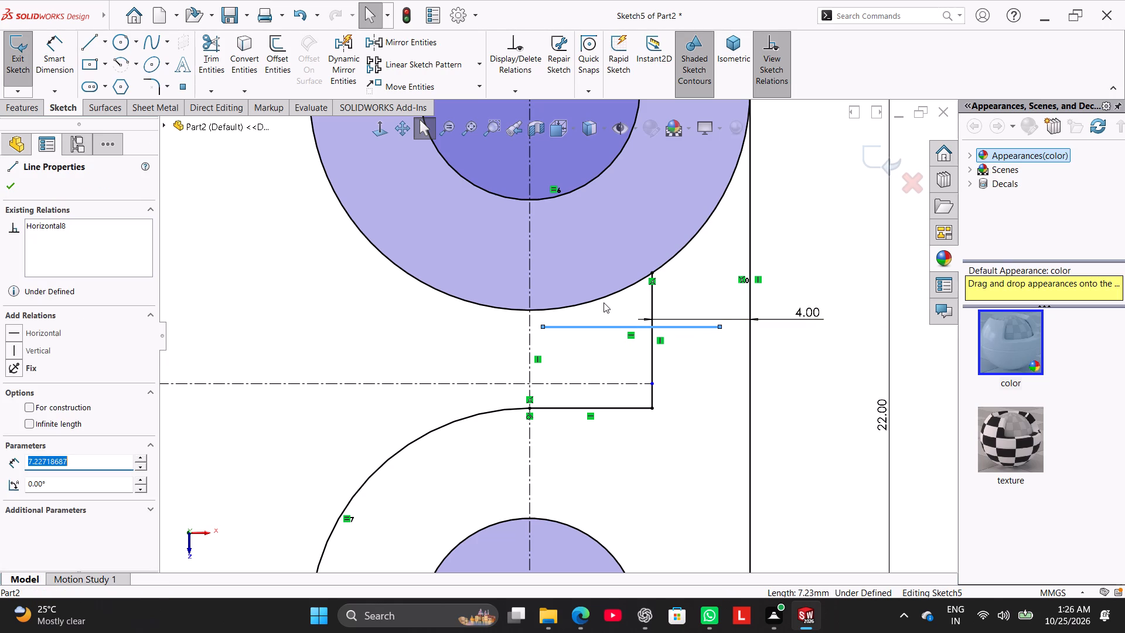
left_click(602, 300, "ctrl")
left_click(12, 391)
scroll(786, 389, "up", 2)
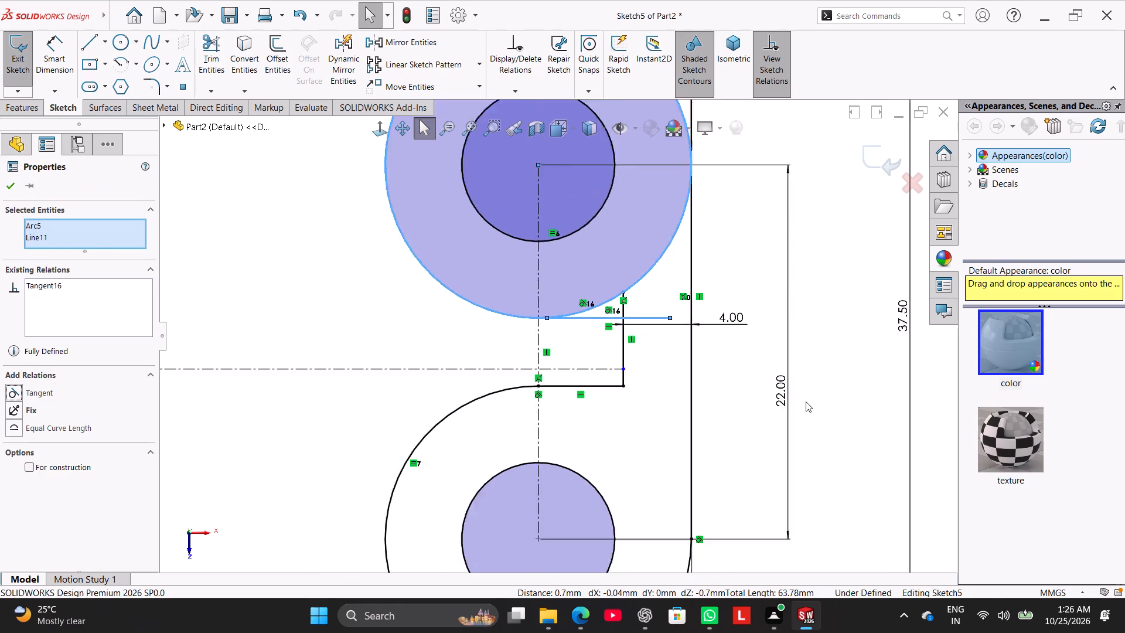
scroll(806, 401, "up", 3)
left_click(851, 400)
Move the upper horizontal line's left endpoint to the 18 mm circle's lowest point on the vertical centerline.
scroll(578, 304, "down", 8)
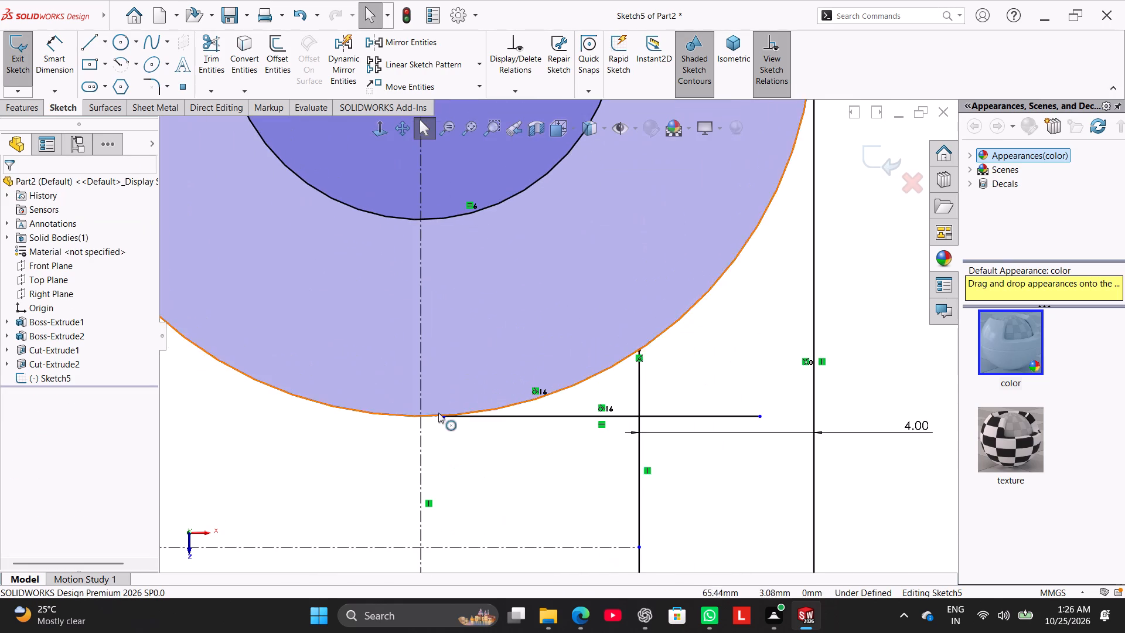
scroll(437, 414, "down", 4)
left_click_drag(482, 399, 389, 397)
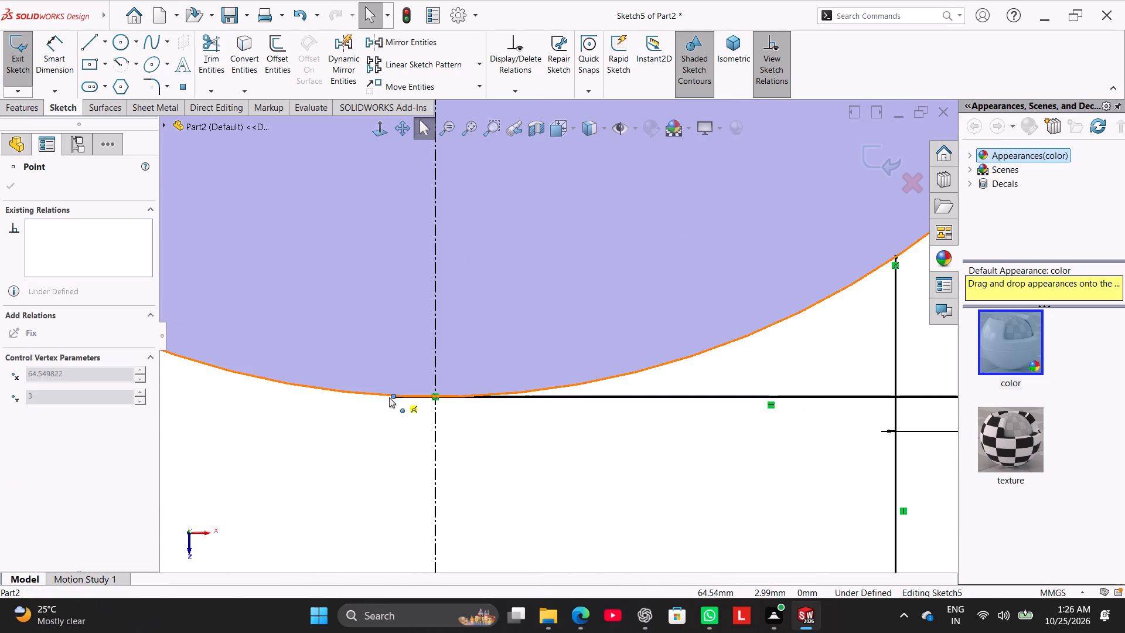
left_click_drag(389, 397, 376, 397)
scroll(558, 461, "up", 7)
left_click(851, 429)
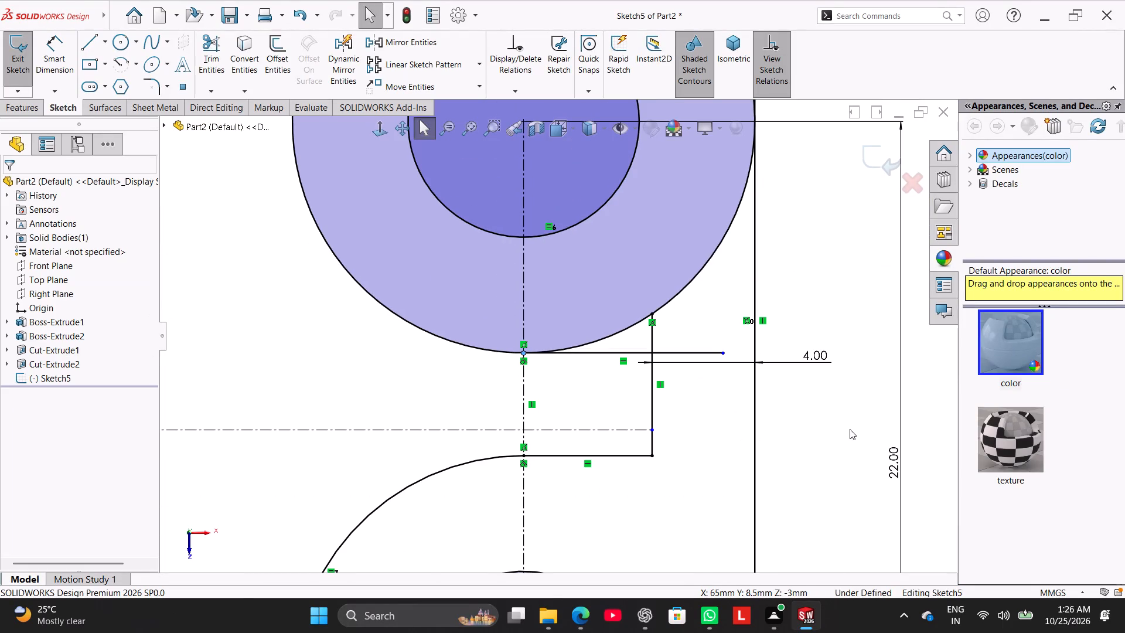
Trim the upper horizontal line's overhang and the vertical line's portion above it to form a corner.
left_click_drag(210, 52, 215, 56)
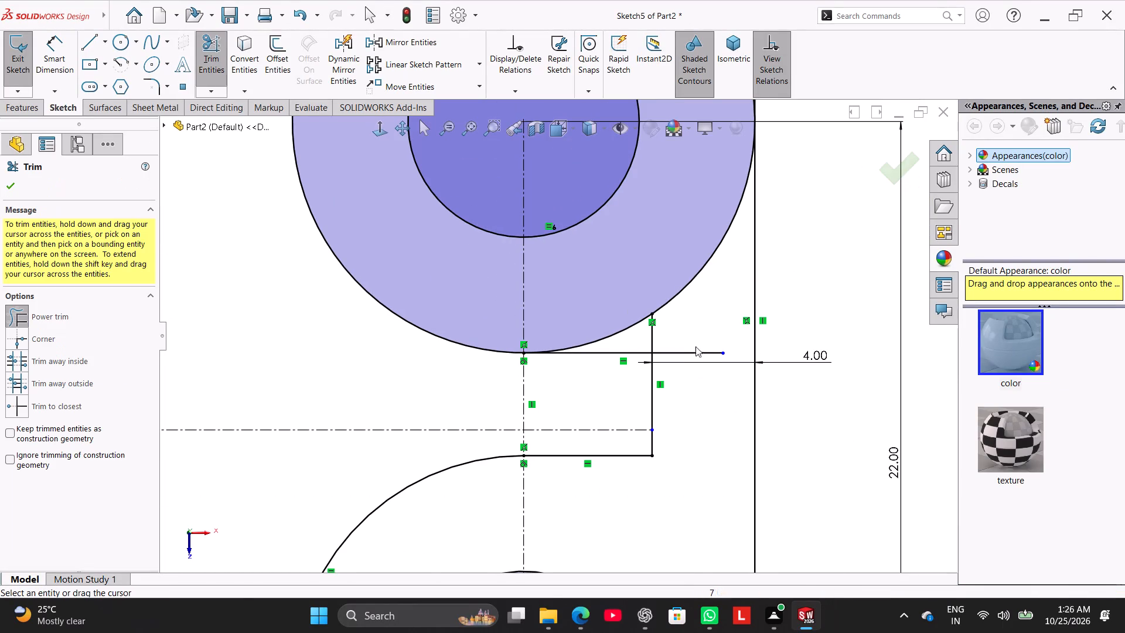
scroll(703, 352, "down", 3)
left_click_drag(649, 315, 579, 322)
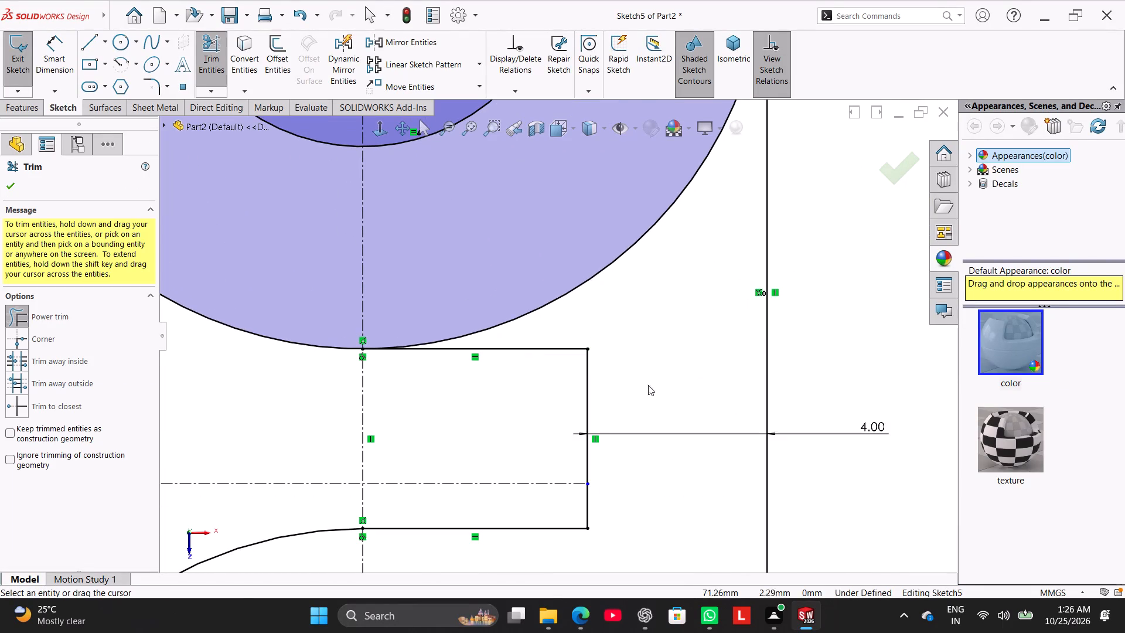
scroll(655, 396, "up", 2)
Attach the horizontal centerline's free endpoint to the short vertical line between the two bosses.
scroll(615, 426, "down", 5)
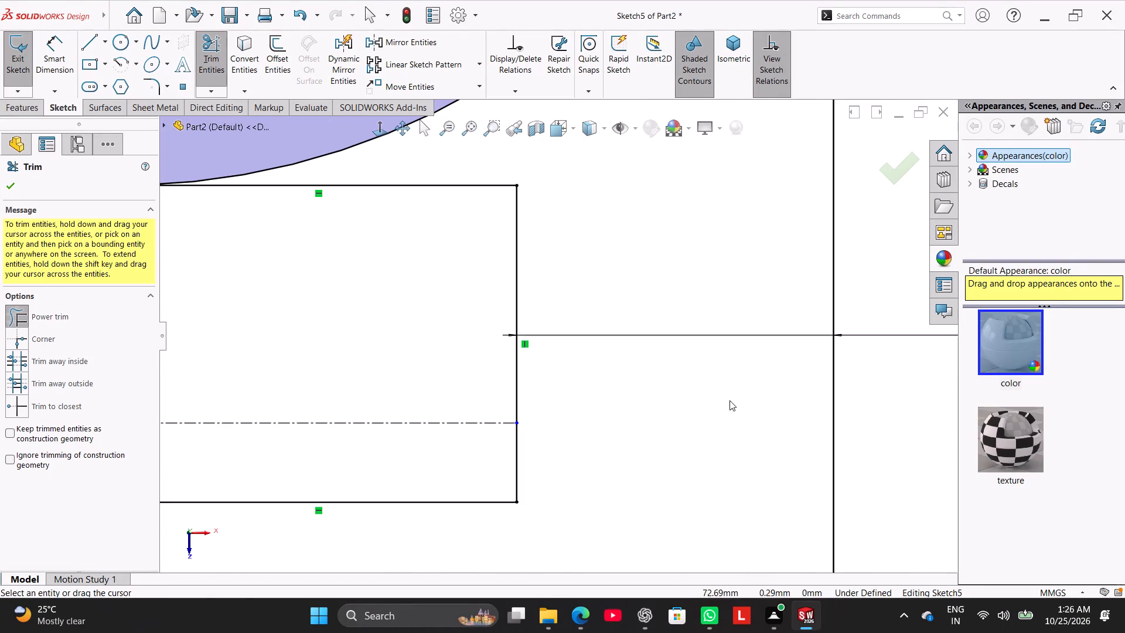
left_click(729, 400)
right_click(621, 414)
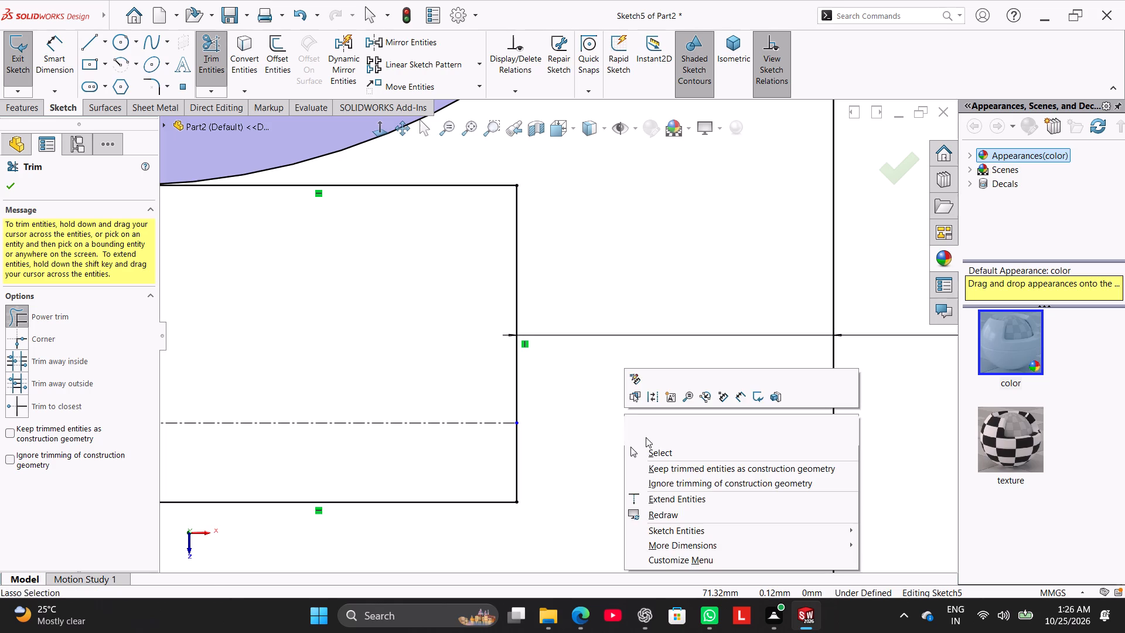
left_click(653, 452)
left_click_drag(517, 425, 513, 429)
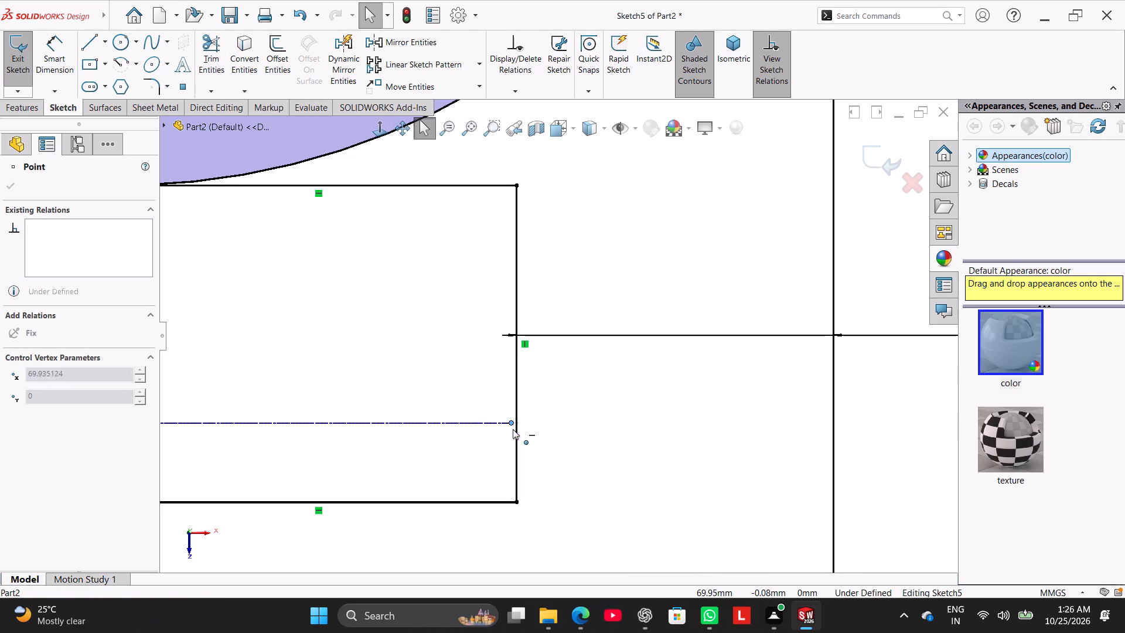
left_click_drag(513, 429, 516, 430)
left_click(573, 454)
Trim the upper 18 mm circle's lower inner arc beside the outer vertical line, plus the horizontal and vertical line portions outside and inside the circle.
scroll(529, 455, "up", 9)
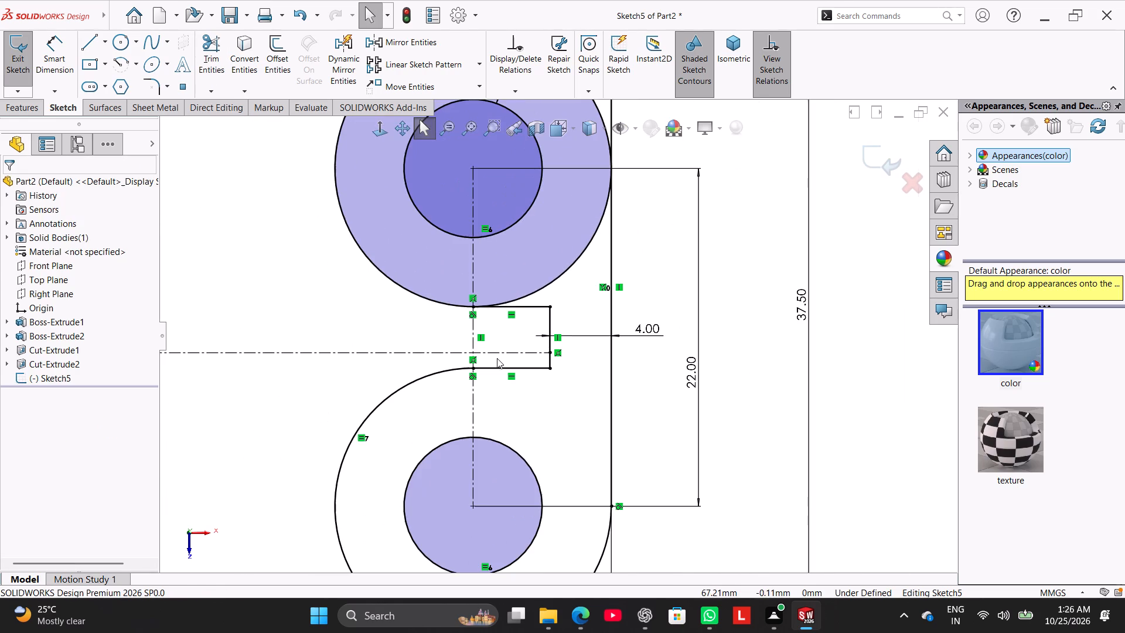
scroll(509, 386, "up", 6)
scroll(503, 320, "up", 2)
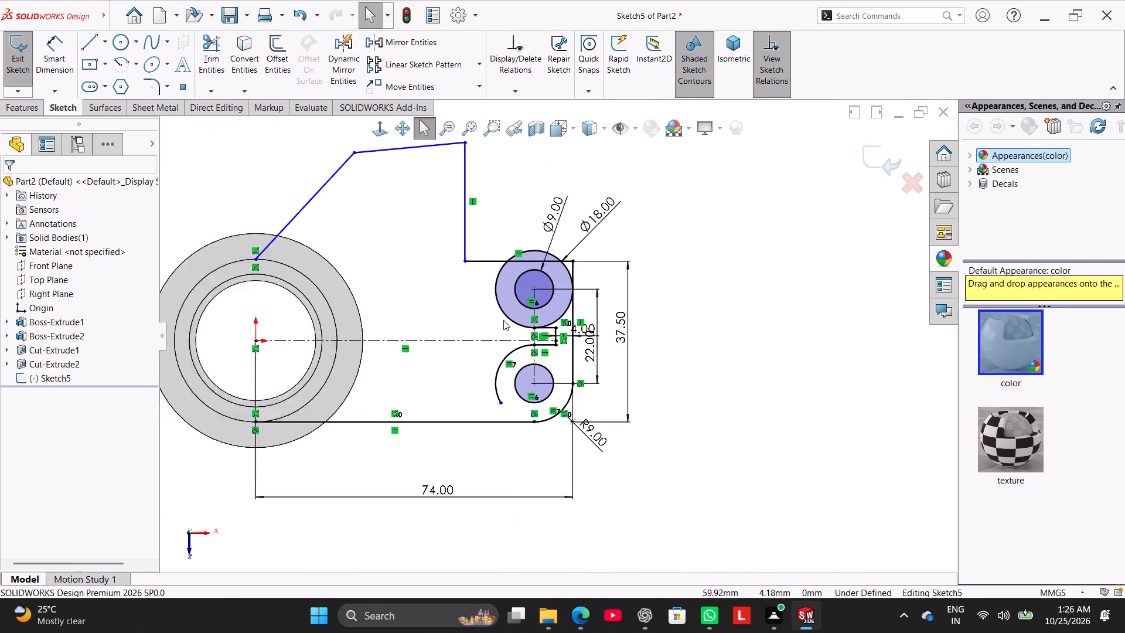
scroll(520, 292, "down", 5)
left_click(212, 42)
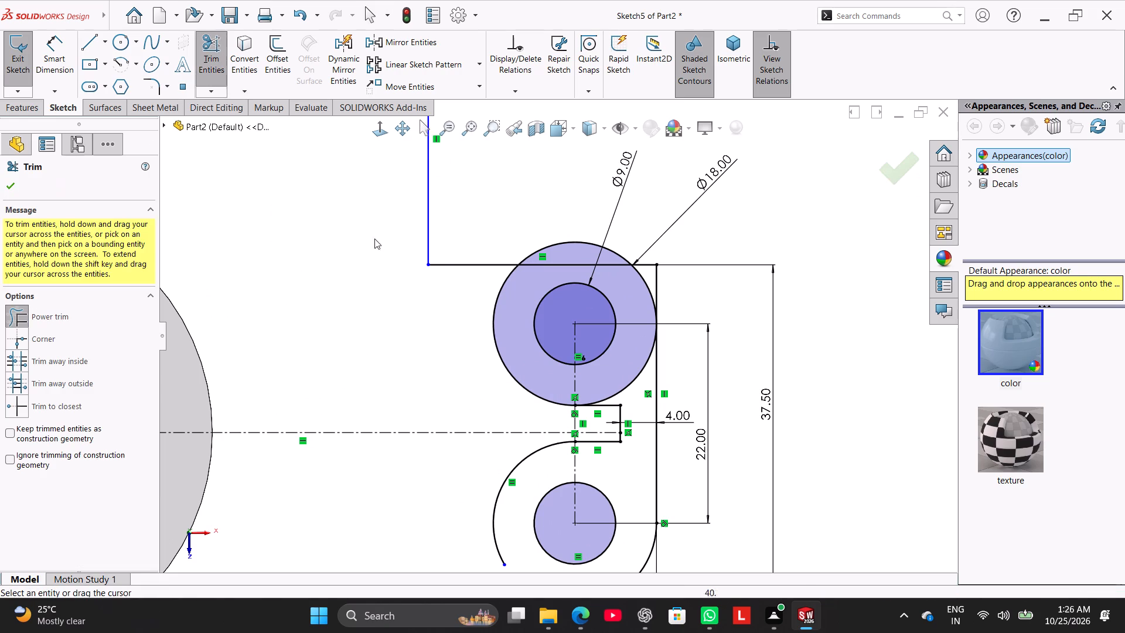
scroll(529, 360, "down", 3)
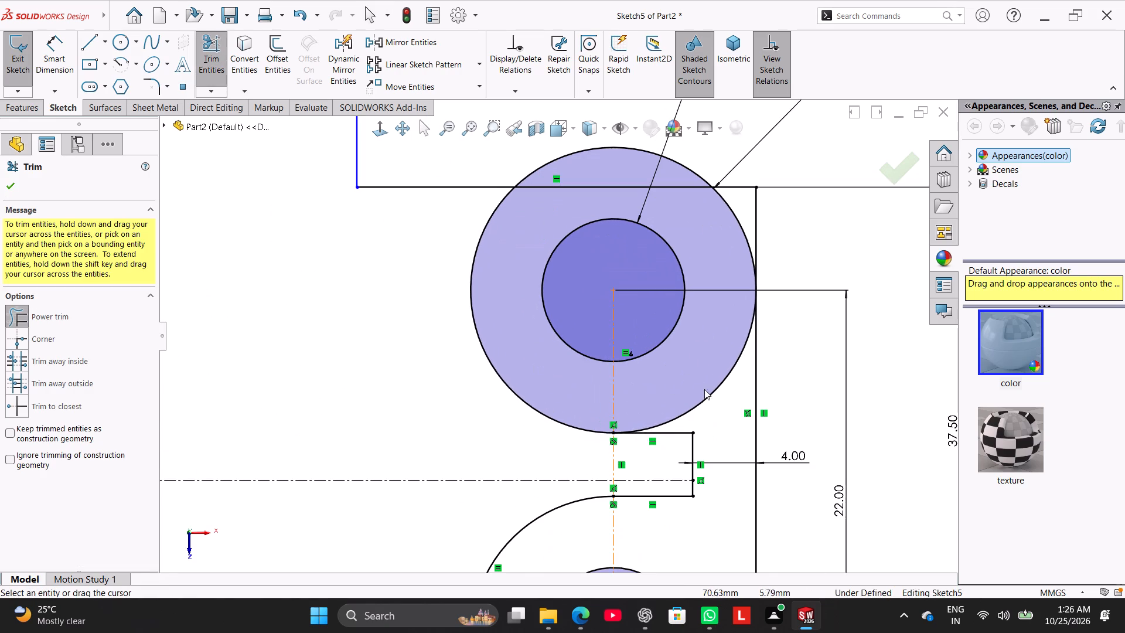
left_click_drag(705, 367, 737, 413)
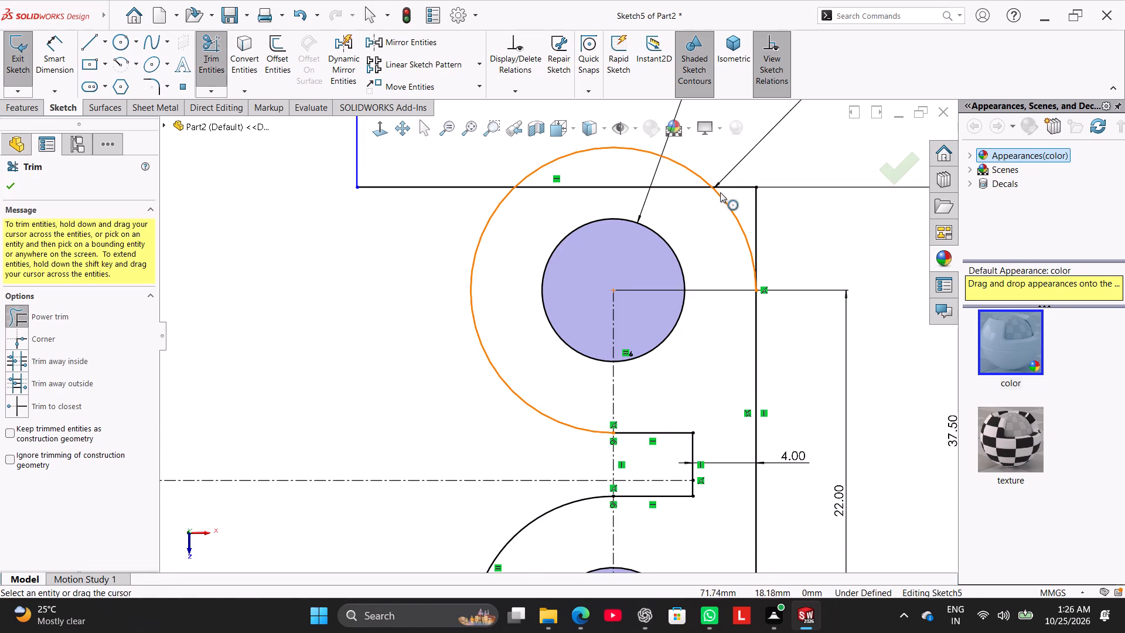
left_click_drag(783, 234, 740, 182)
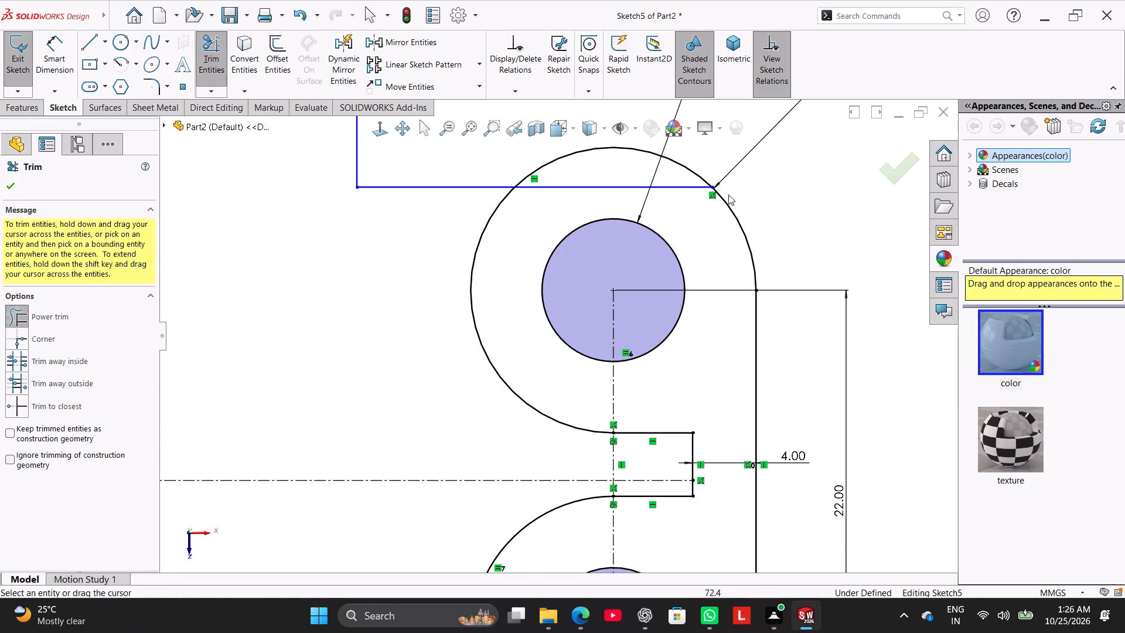
scroll(698, 219, "up", 2)
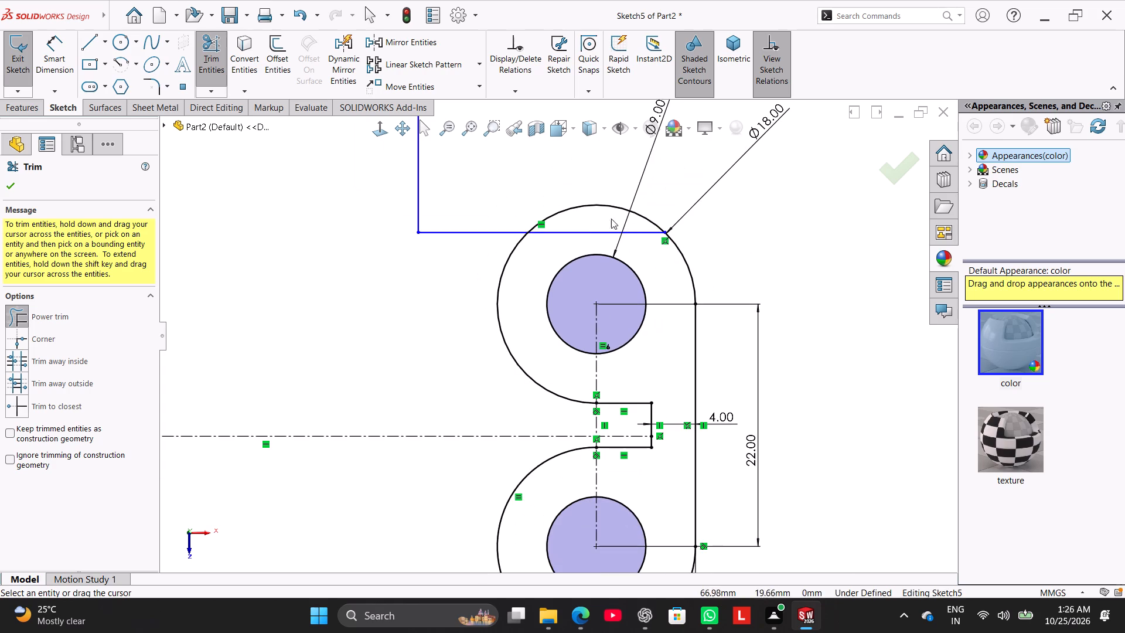
left_click_drag(604, 217, 575, 243)
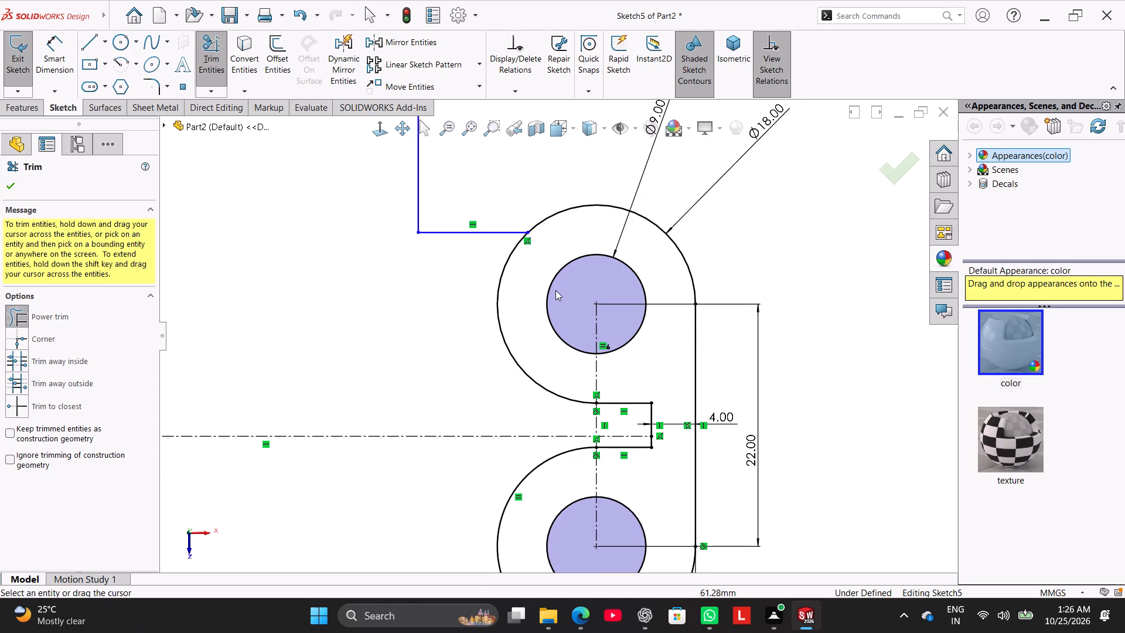
Dimension the vertical distance between the short horizontal line at the upper boss and the long bottom line.
scroll(470, 267, "up", 5)
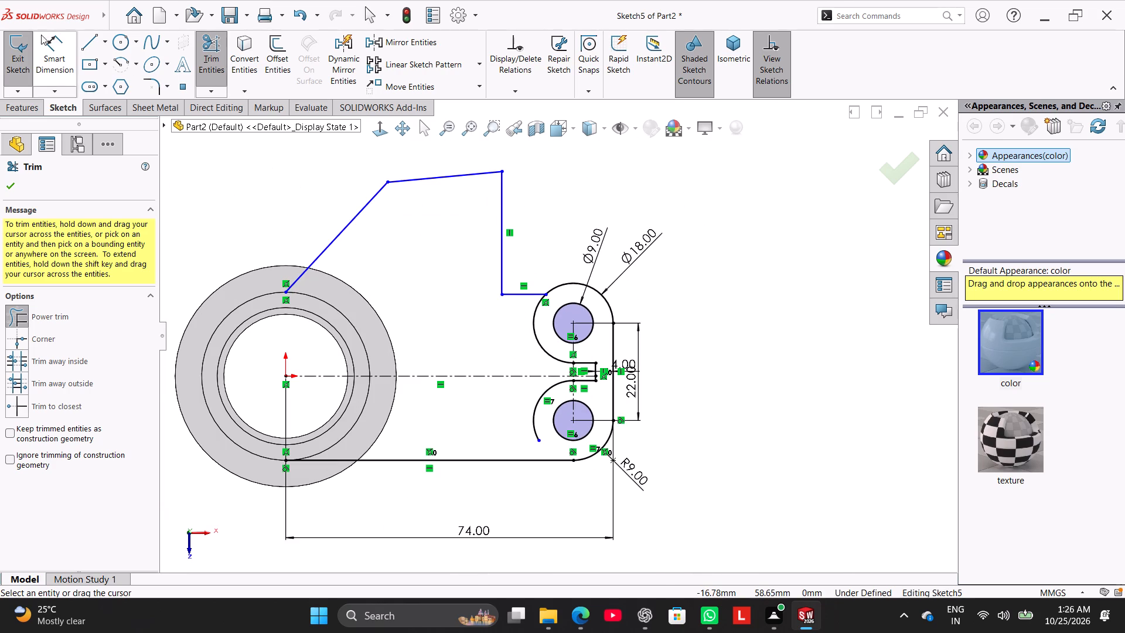
left_click_drag(51, 57, 62, 63)
left_click(515, 296)
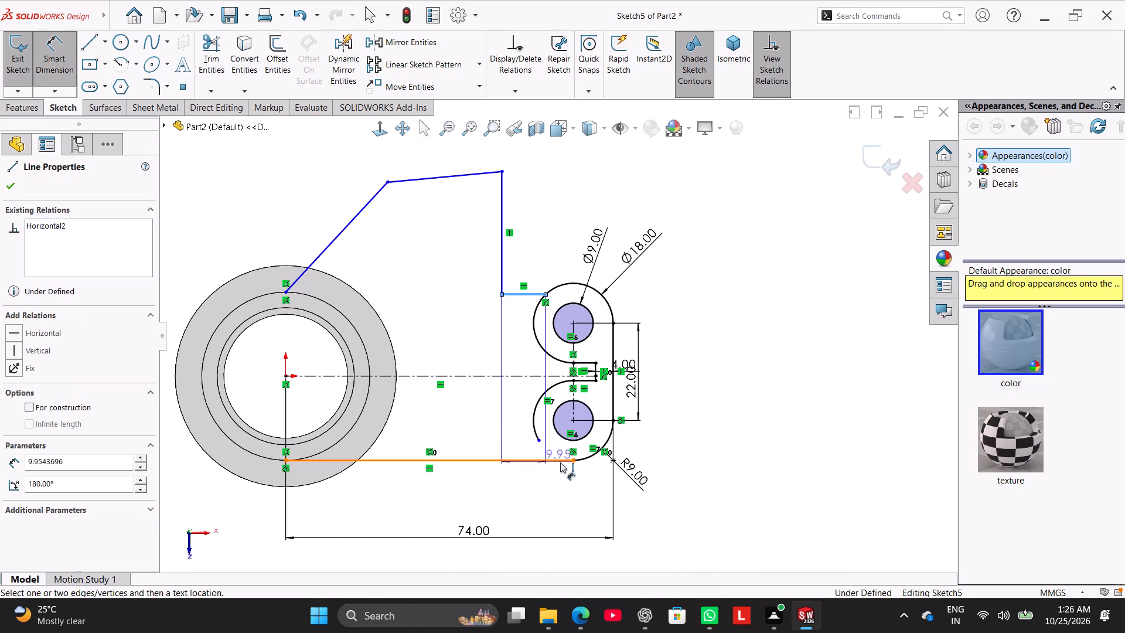
left_click(553, 461)
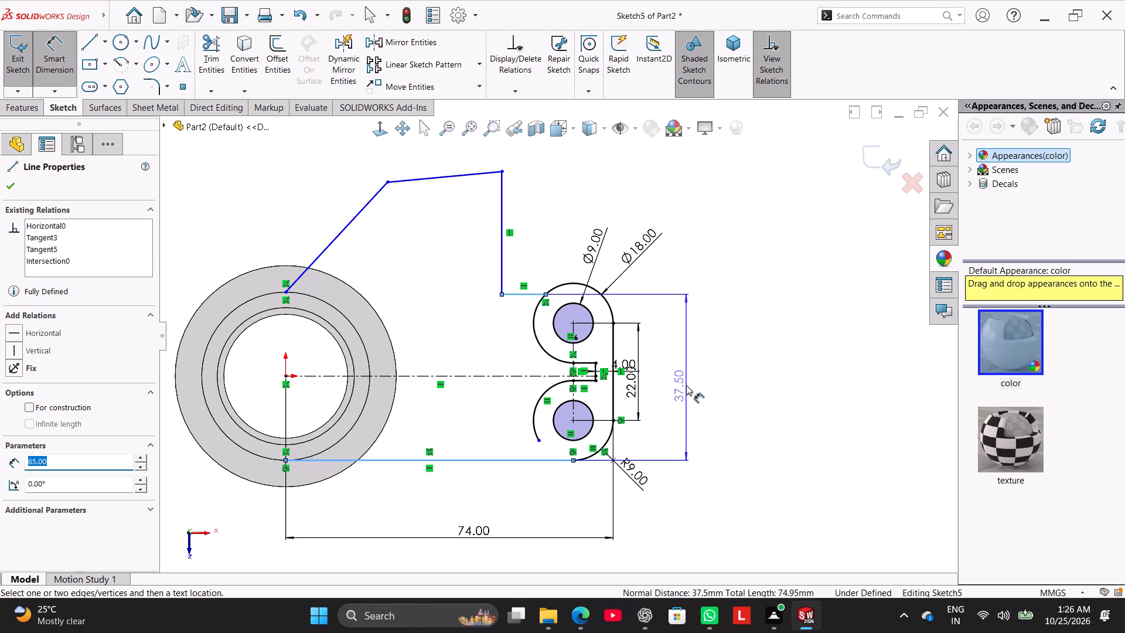
left_click(686, 385)
left_click(698, 301)
right_click(711, 254)
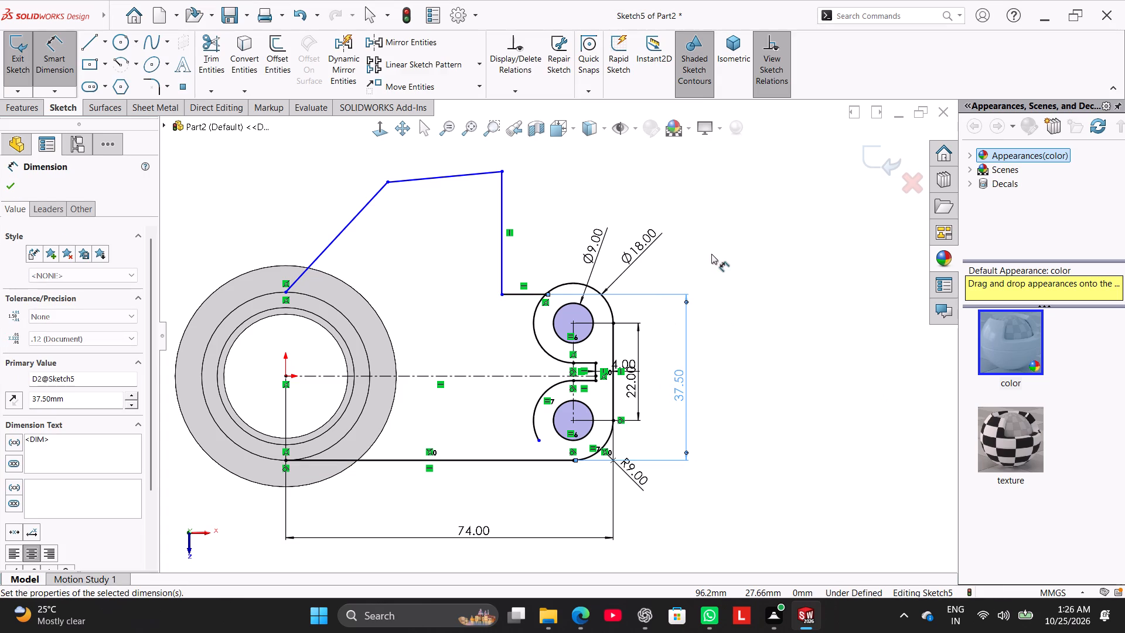
left_click(746, 288)
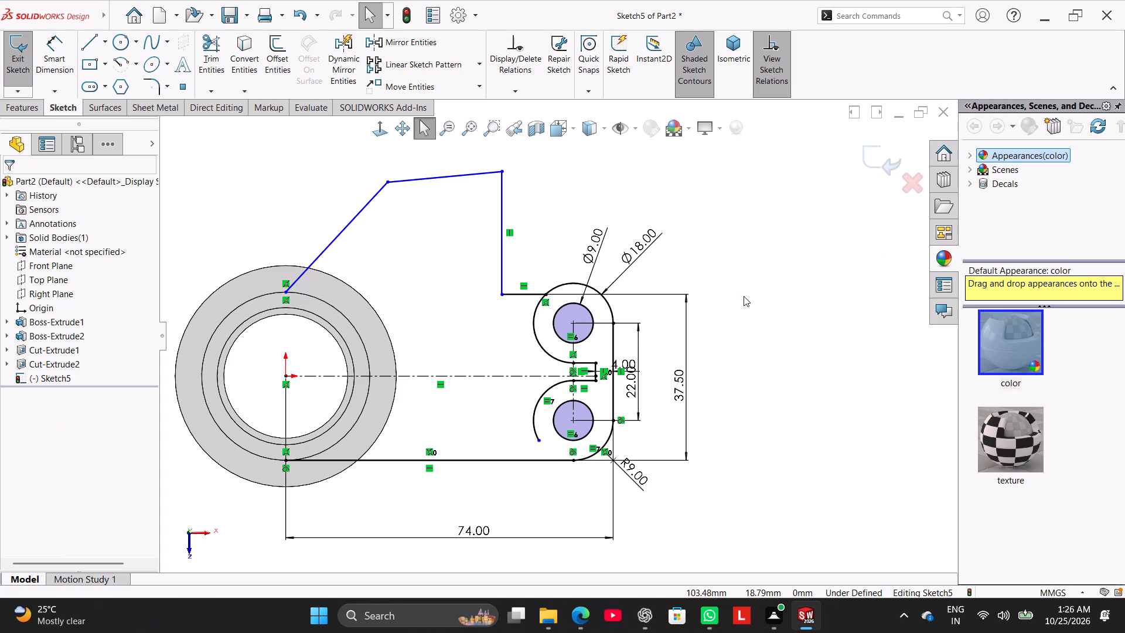
Convert the hollow cylinder's 38 mm diameter circular edge into a sketch entity.
scroll(359, 341, "down", 3)
scroll(367, 342, "up", 2)
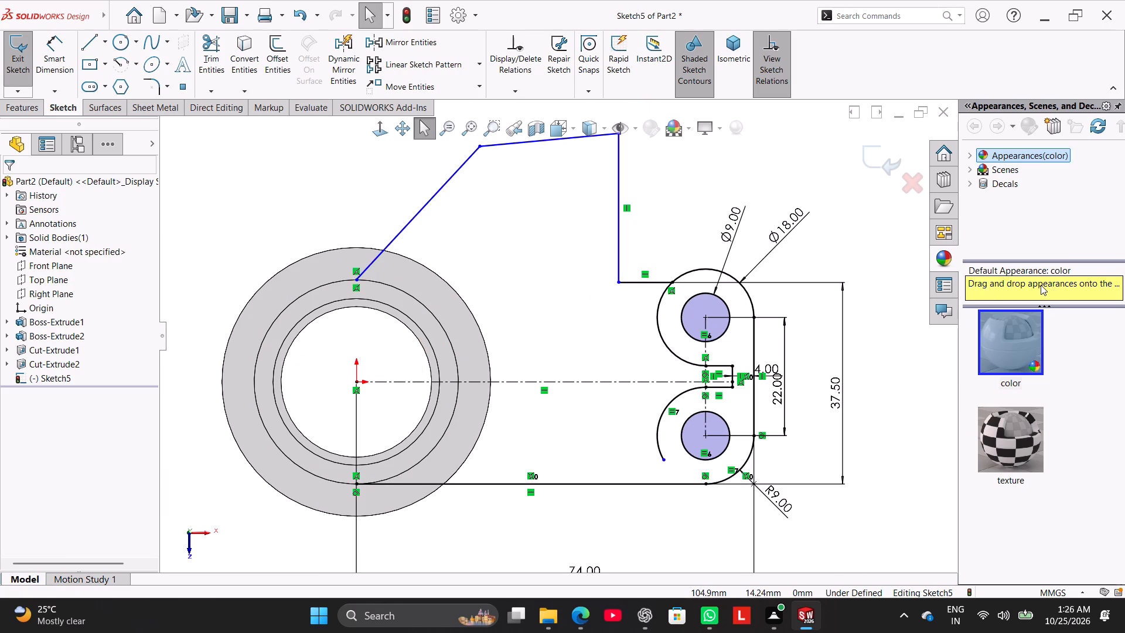
left_click(241, 66)
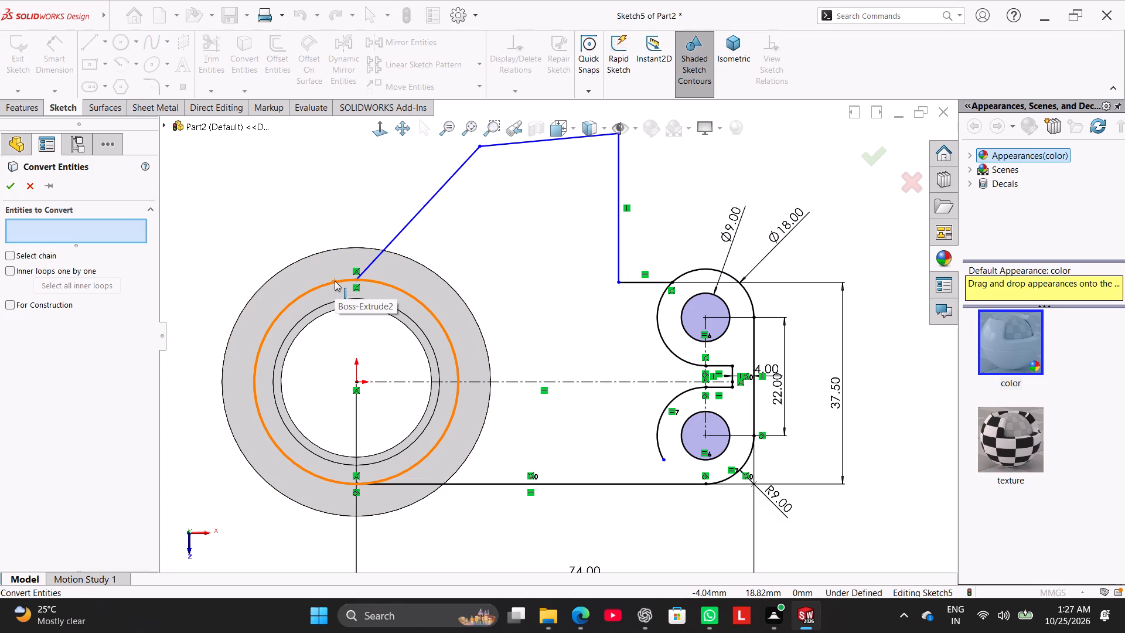
left_click(335, 281)
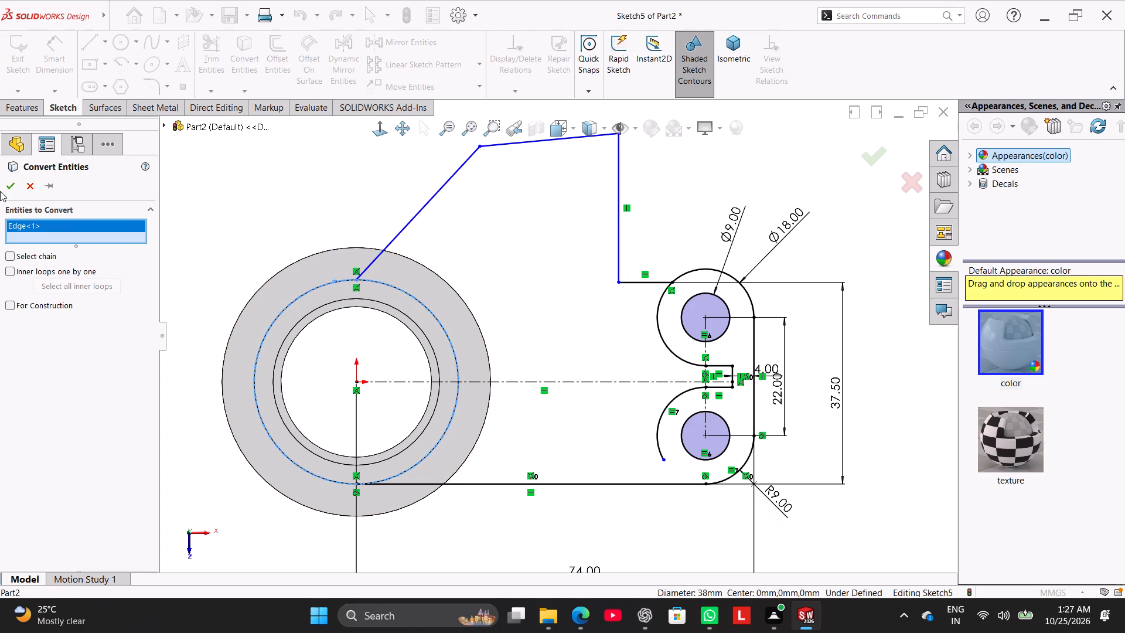
left_click(8, 185)
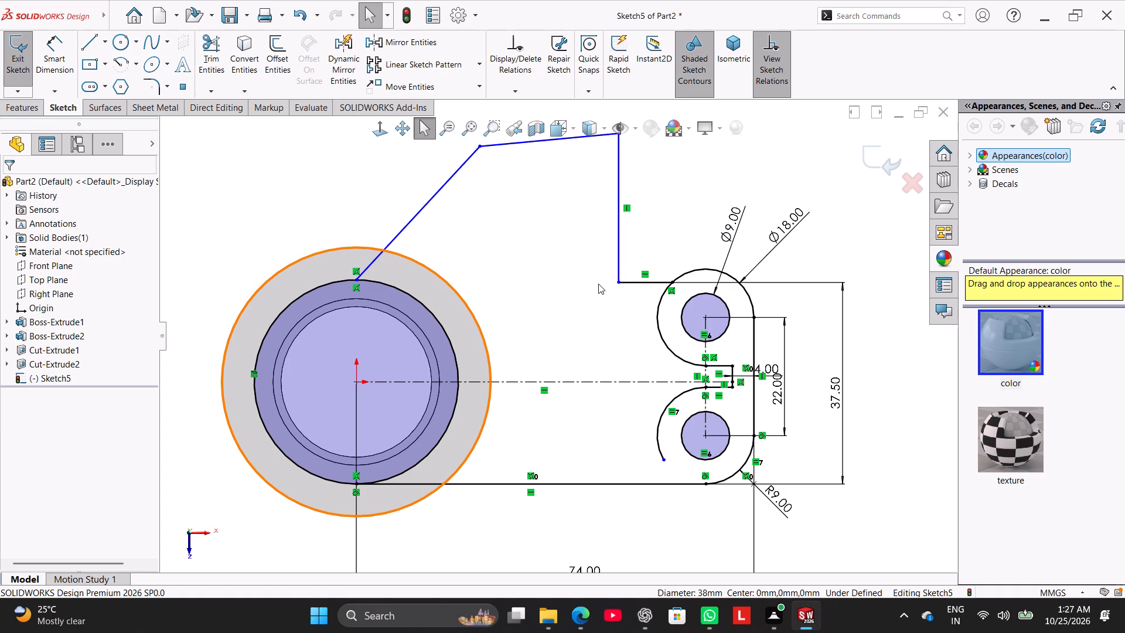
Sketch a horizontal line about 28.46 mm long just above the long bottom line, level with the lower boss arc's open end.
left_click(83, 45)
scroll(487, 463, "down", 2)
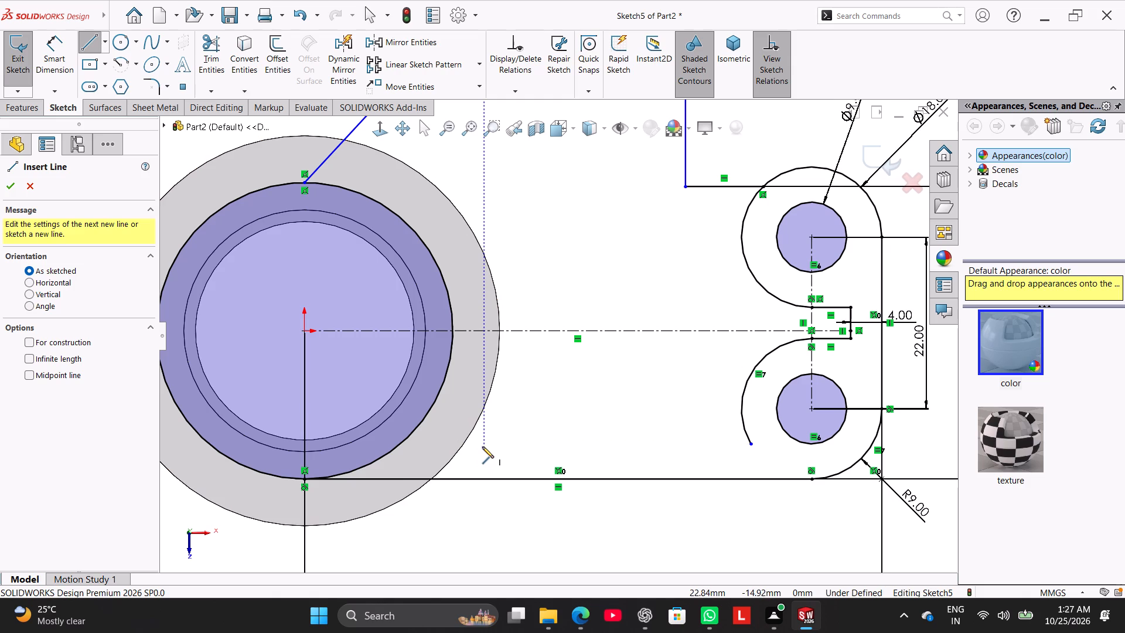
left_click(482, 447)
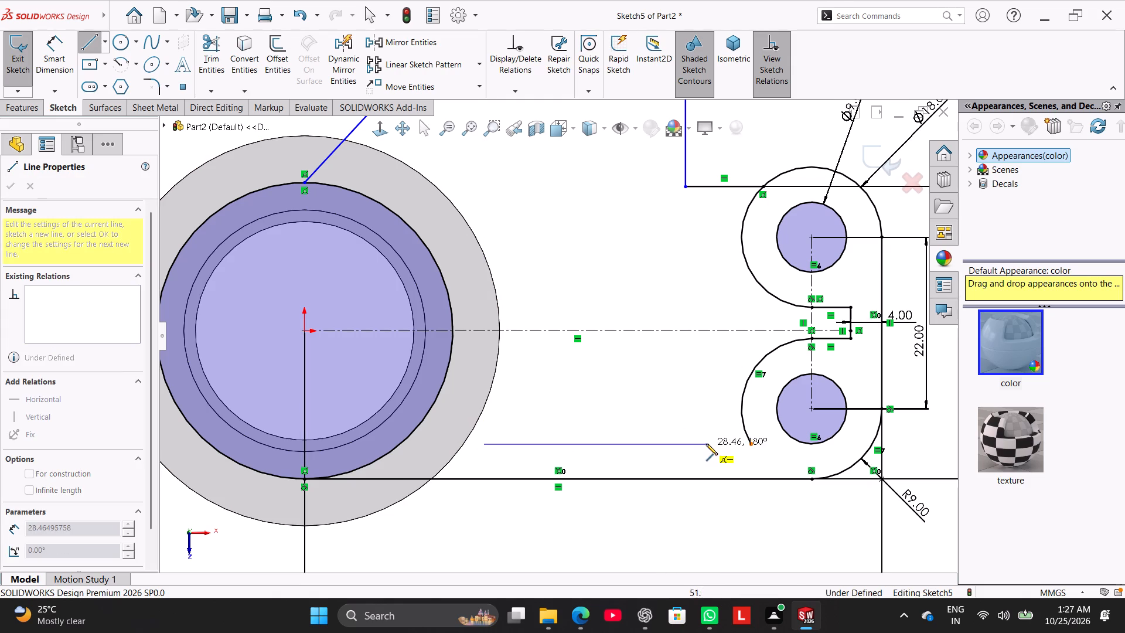
left_click(706, 444)
right_click(628, 223)
left_click(640, 230)
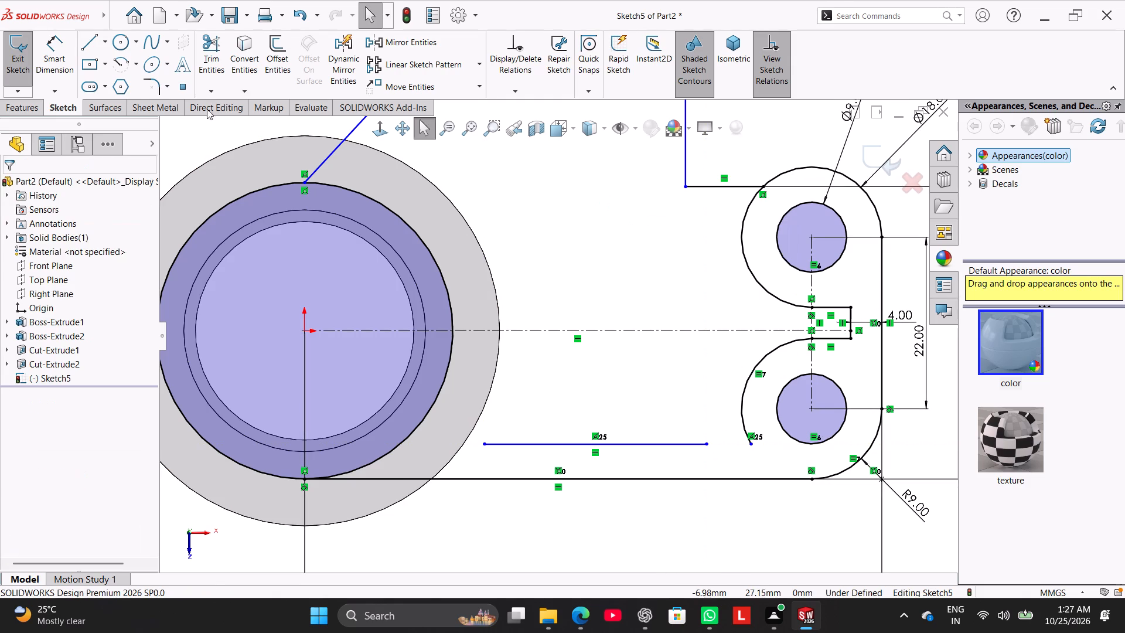
Sketch a nearly horizontal line about 15.48 mm long just below the short horizontal line beside the upper boss.
left_click(91, 38)
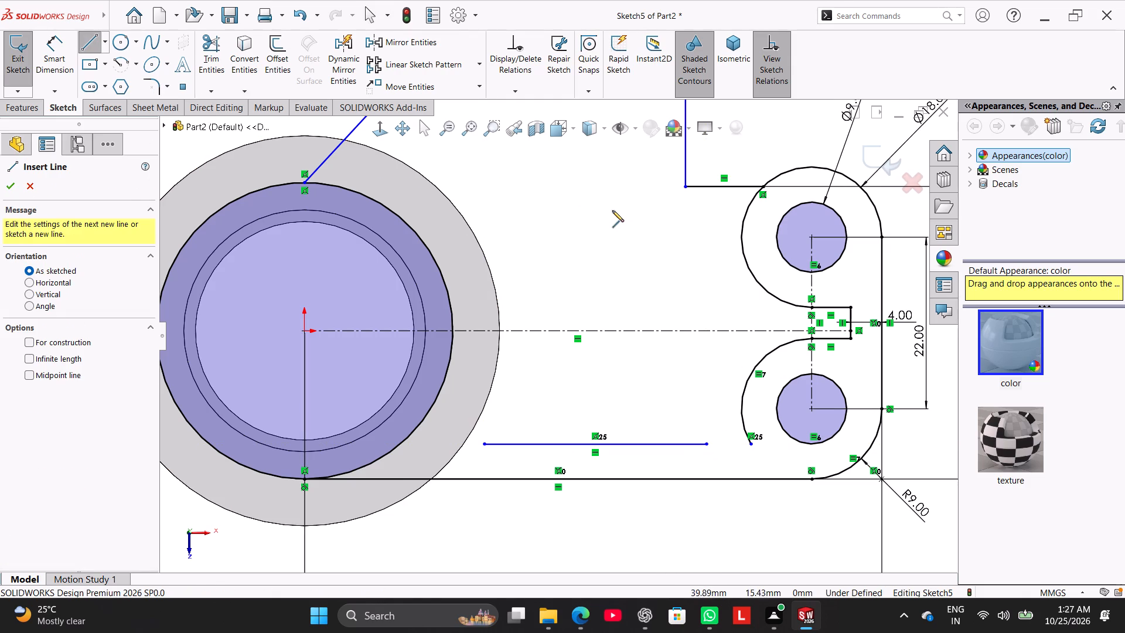
left_click(600, 210)
left_click(721, 206)
right_click(772, 142)
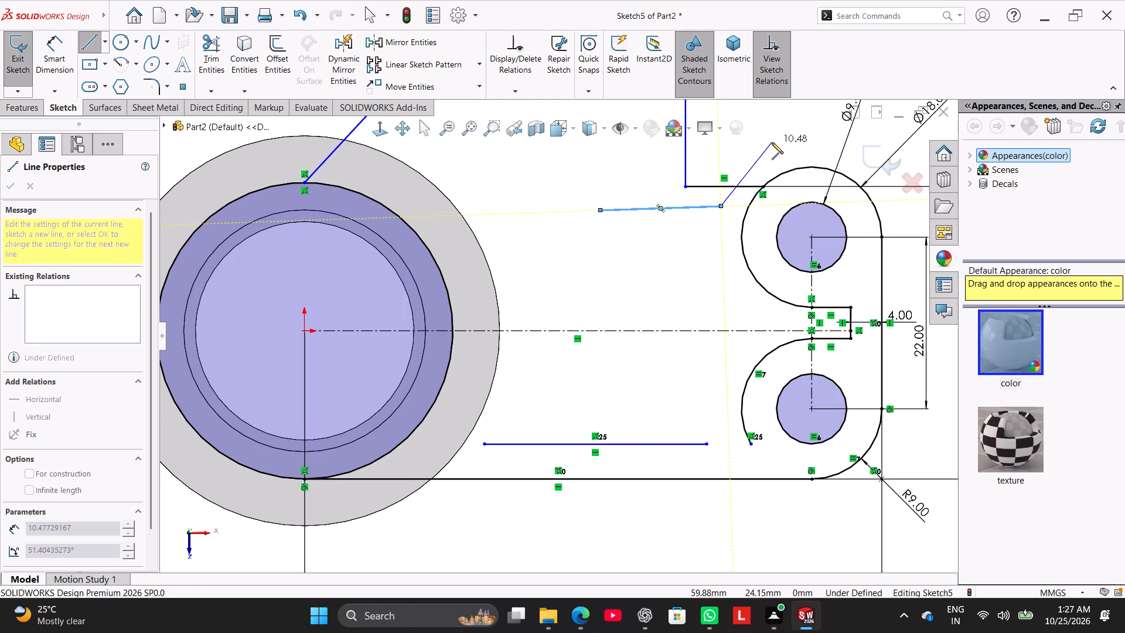
left_click(797, 147)
Dimension the lower inner horizontal line at 4 mm from the long bottom line.
left_click_drag(56, 53, 66, 65)
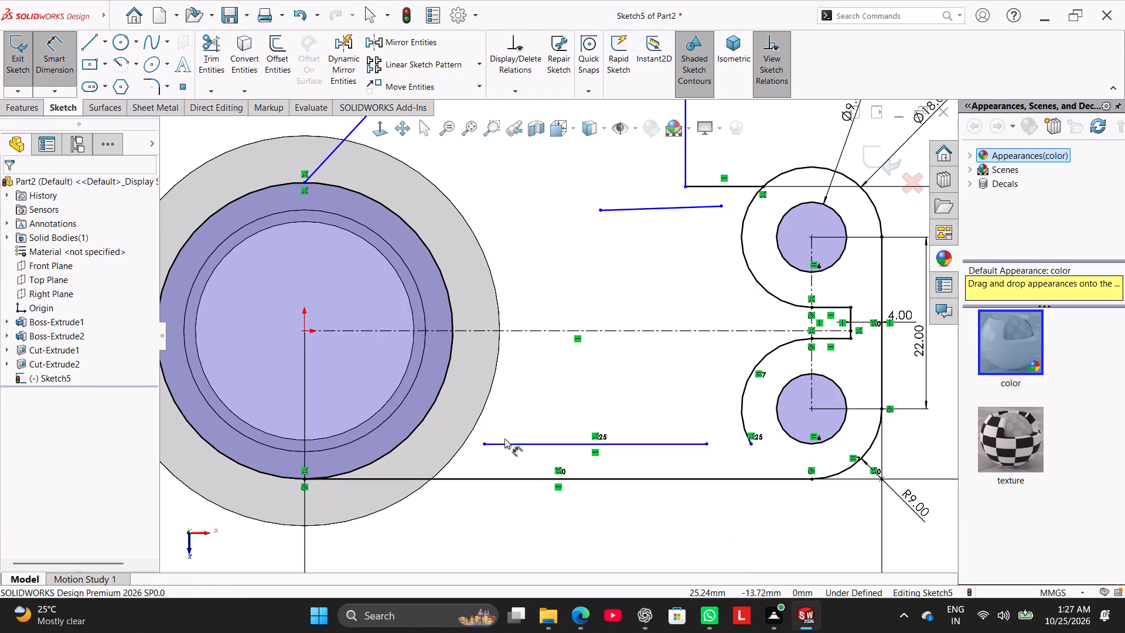
left_click(612, 441)
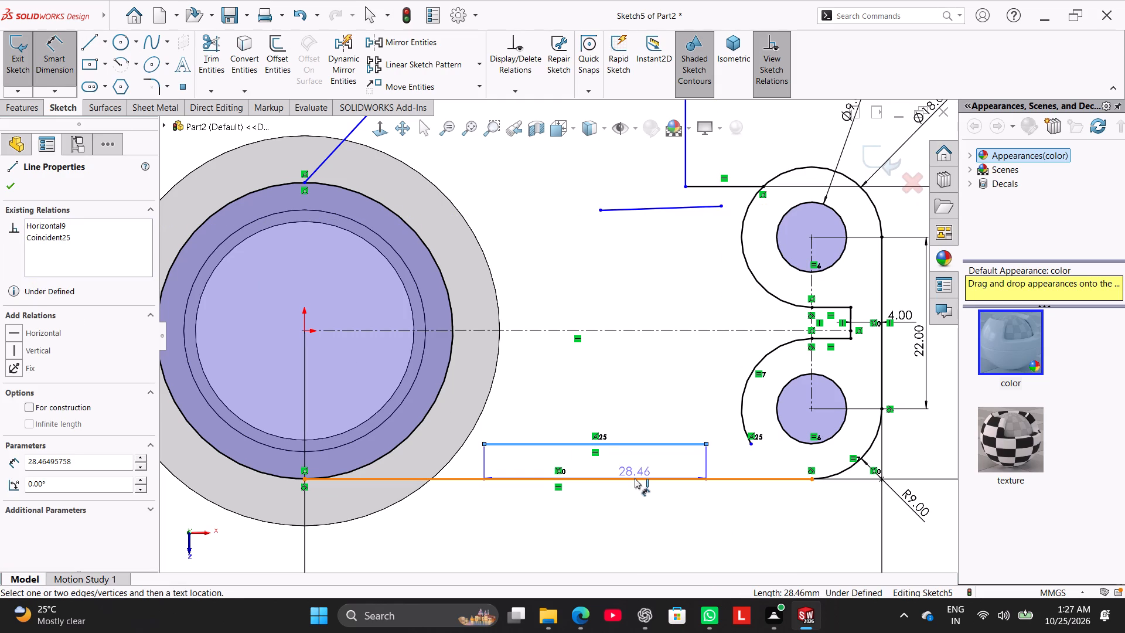
left_click(635, 478)
left_click(628, 509)
key("4")
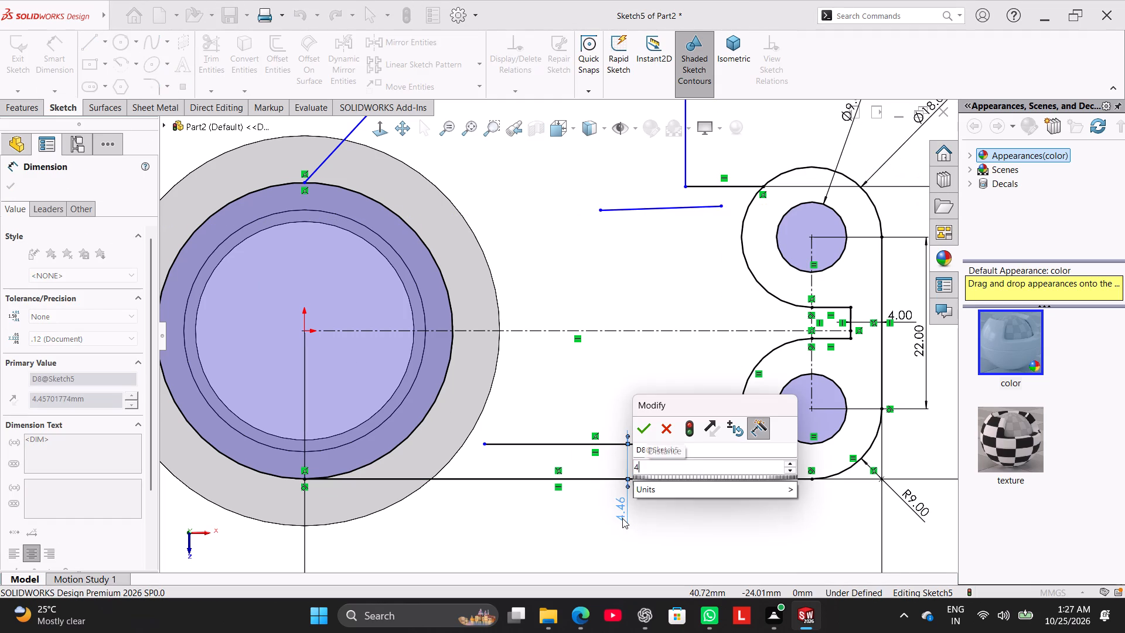
key("Return")
right_click(677, 532)
left_click(705, 544)
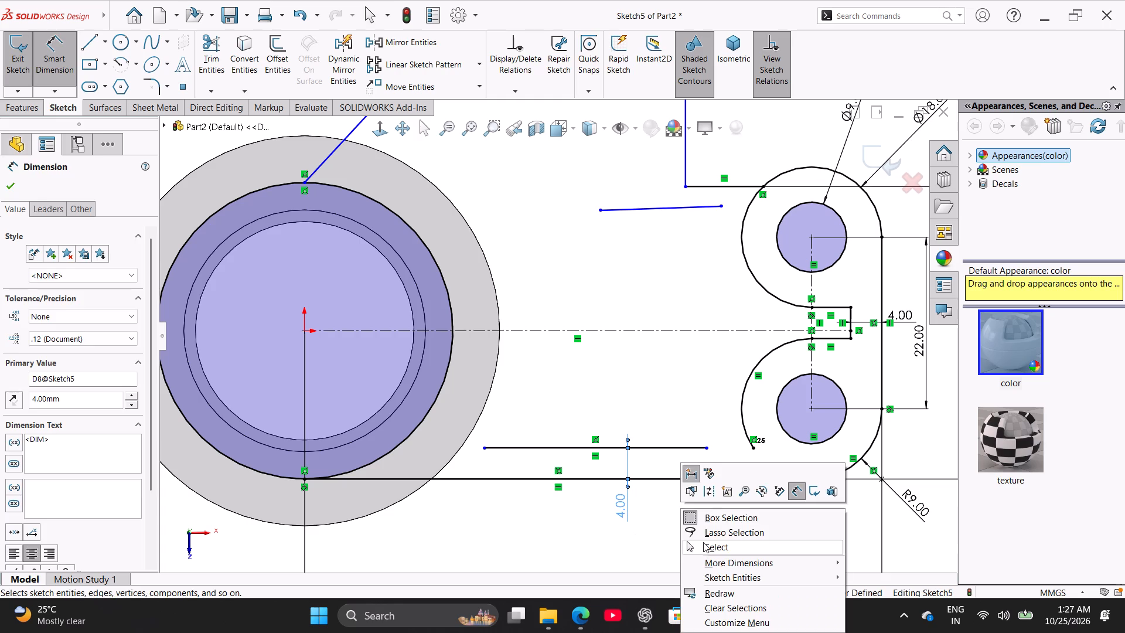
Add a Horizontal relation to the slightly slanted line beside the upper boss.
right_click(682, 210)
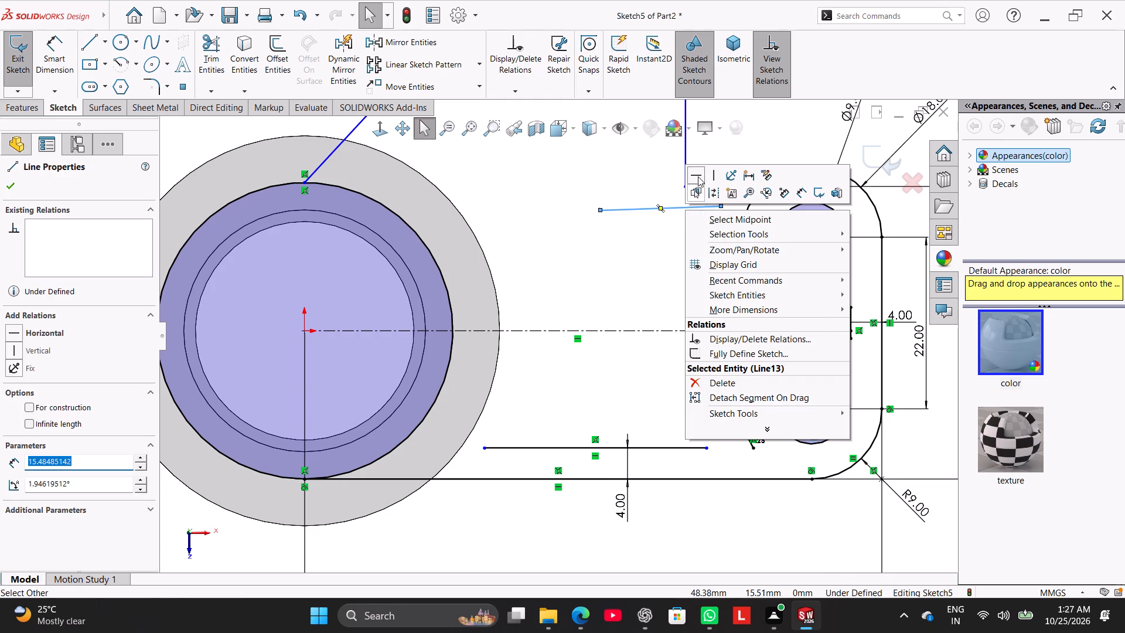
left_click(698, 176)
Dimension the upper inner horizontal line at 4 mm from the short horizontal line above it.
left_click_drag(60, 55, 72, 62)
scroll(486, 129, "up", 2)
scroll(642, 182, "down", 4)
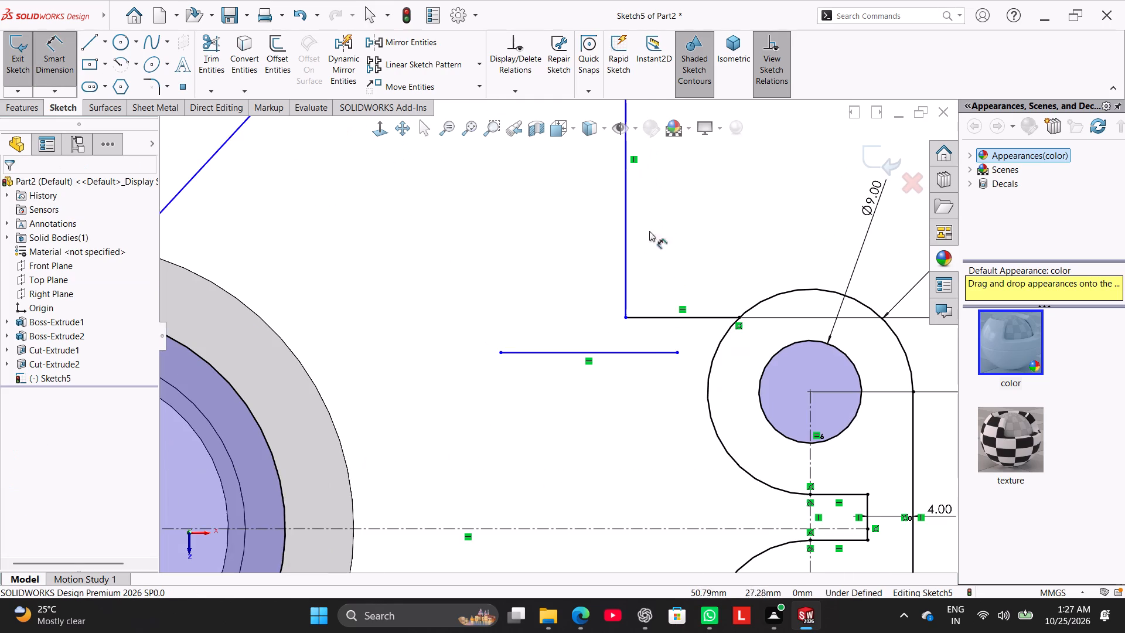
left_click(645, 353)
left_click(649, 321)
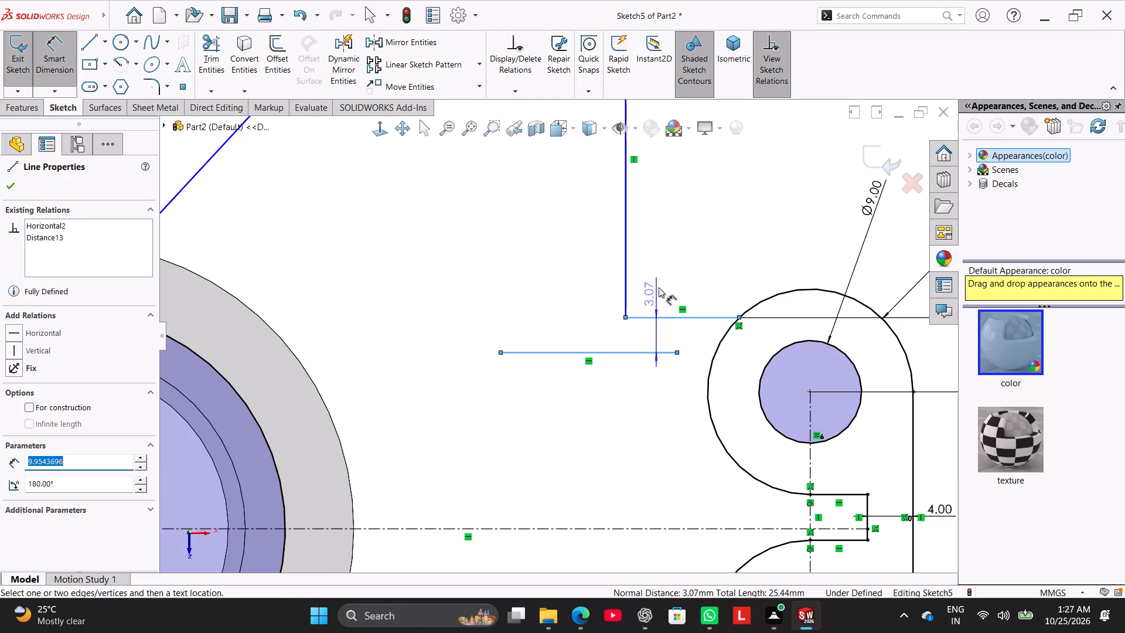
left_click(666, 262)
key("4")
key("Return")
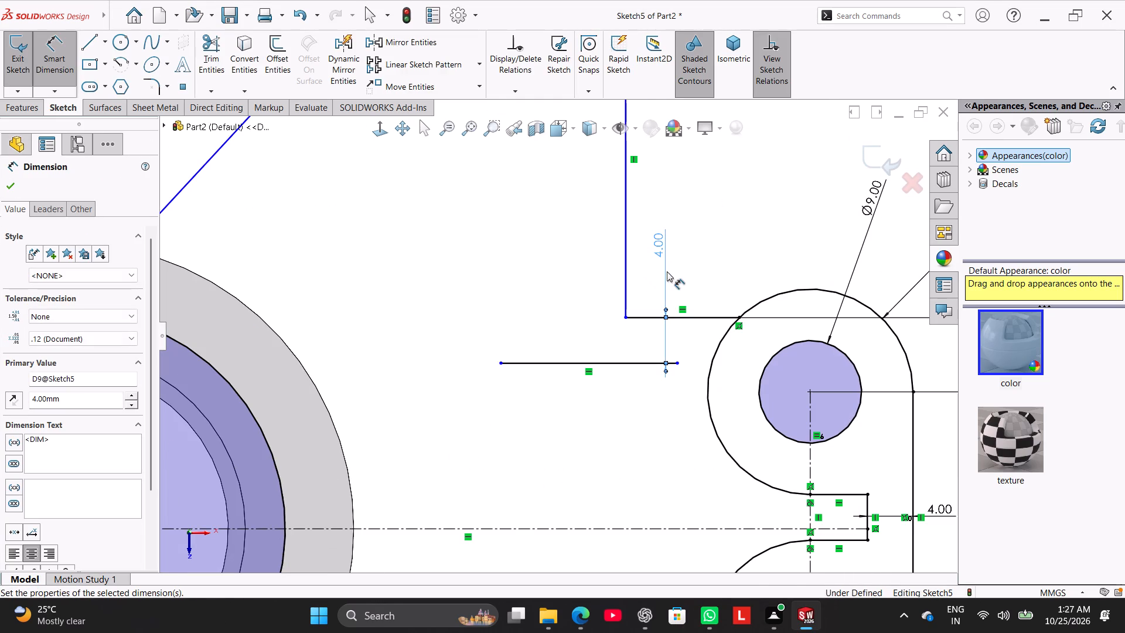
right_click(720, 232)
left_click(745, 268)
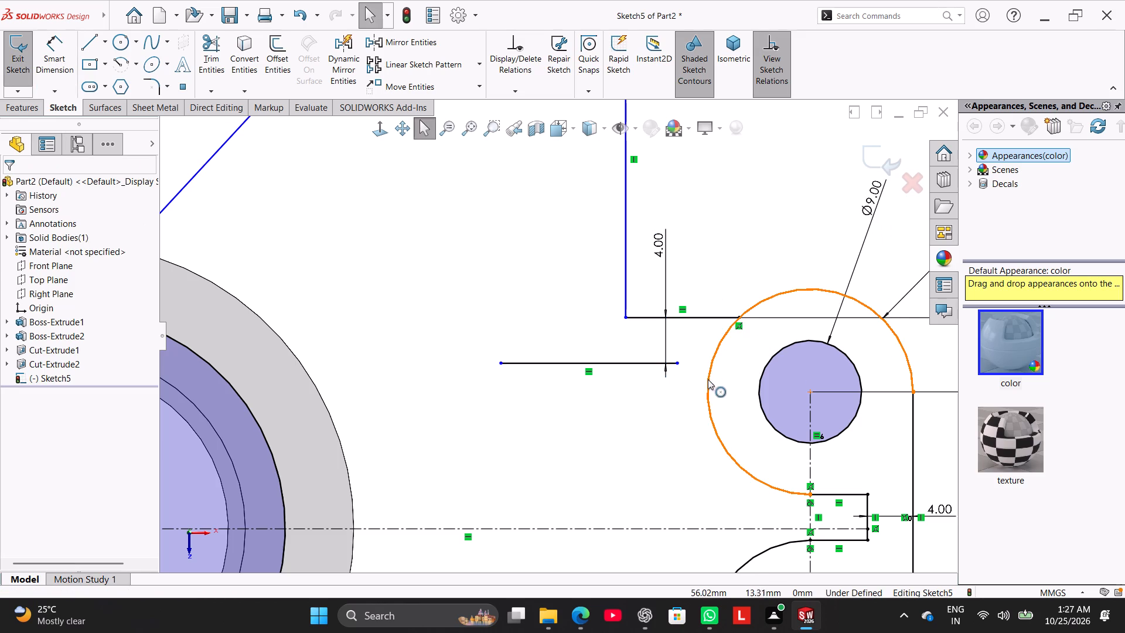
Extend the boss-side ends of the upper and lower inner horizontal lines onto their adjacent boss arcs.
left_click_drag(677, 361, 708, 365)
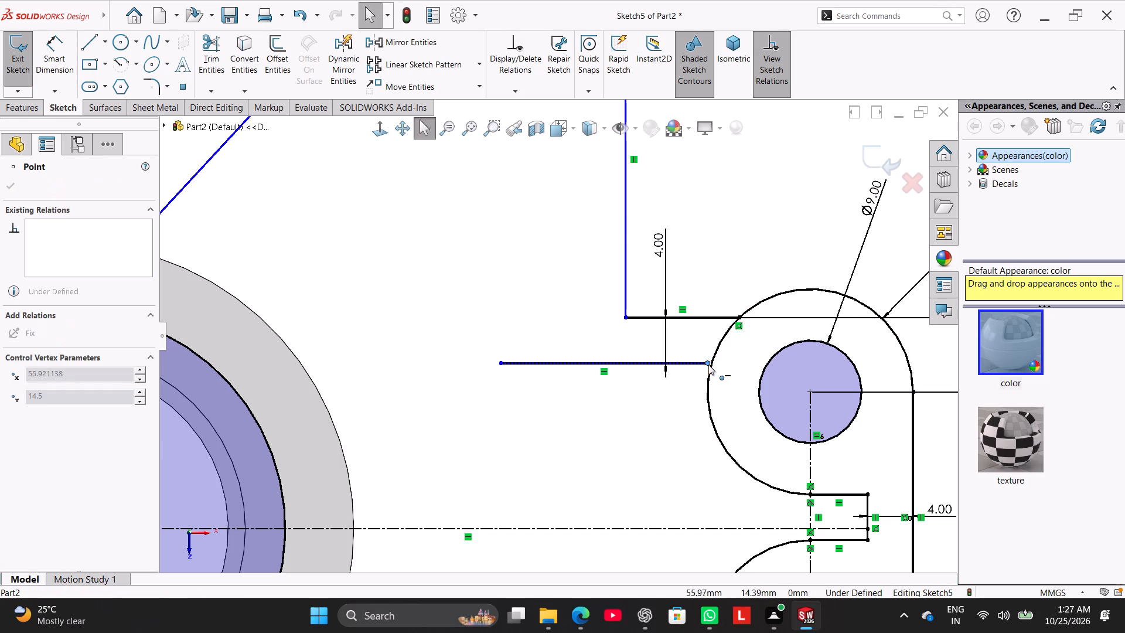
left_click_drag(708, 365, 713, 367)
scroll(674, 447, "up", 5)
scroll(617, 489, "down", 6)
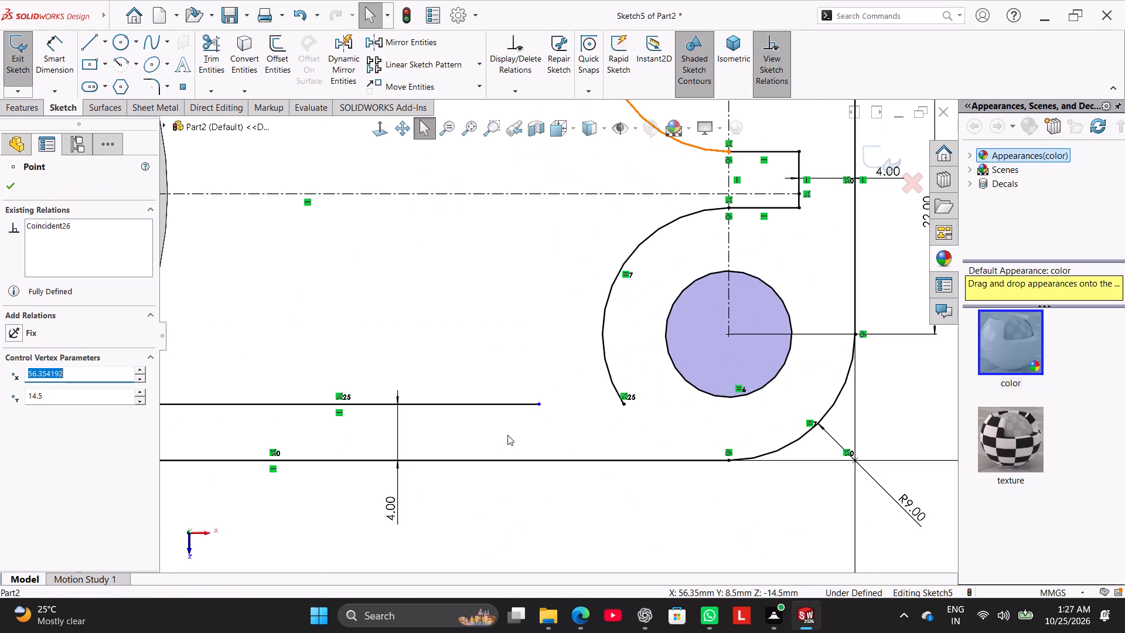
left_click_drag(538, 406, 625, 411)
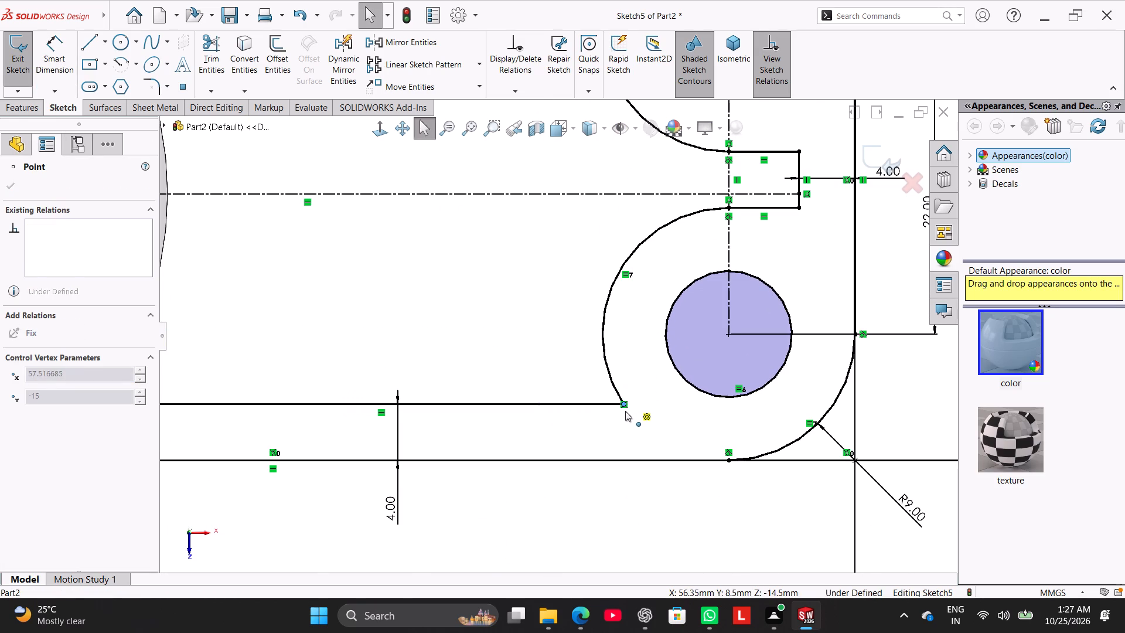
left_click_drag(625, 411, 623, 411)
Extend the cylinder-side end of the lower inner horizontal line onto the cylinder's sketched circle.
scroll(615, 505, "up", 2)
left_click(543, 495)
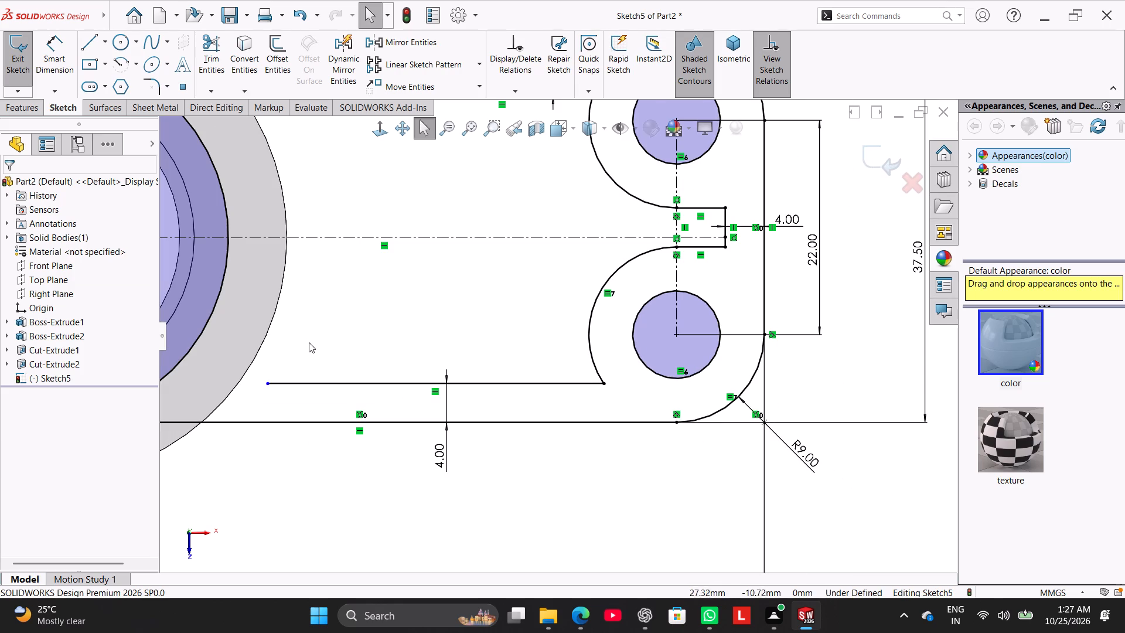
scroll(241, 342, "up", 2)
scroll(243, 342, "down", 4)
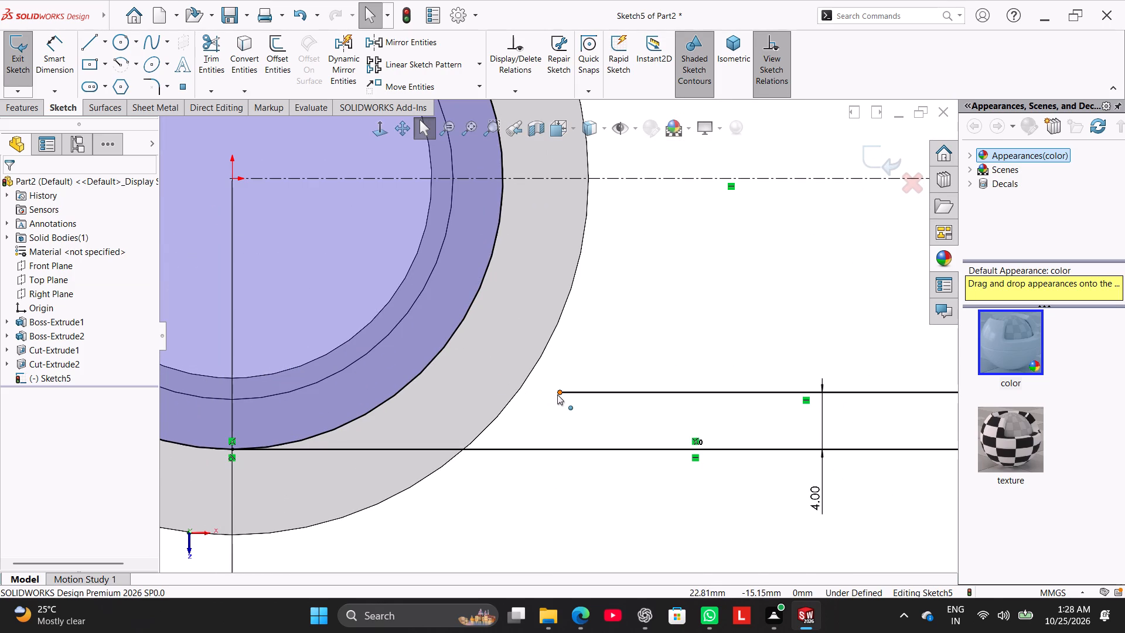
left_click_drag(557, 394, 397, 386)
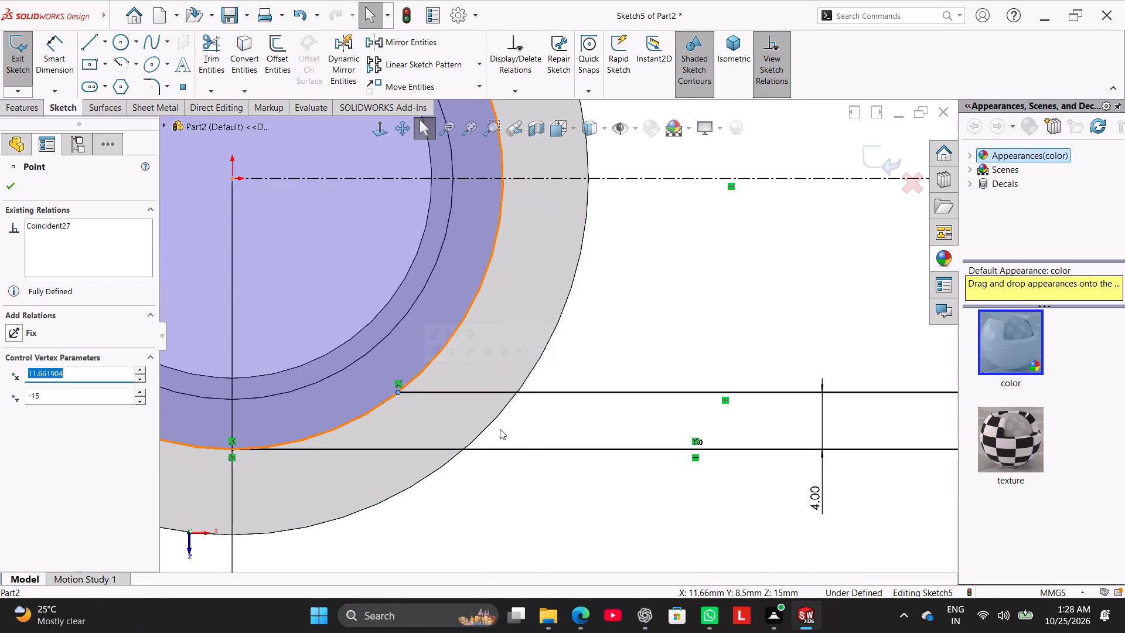
Shorten the upper inner horizontal line by moving its free end to about X 43.81 mm.
scroll(525, 423, "up", 6)
scroll(618, 241, "down", 3)
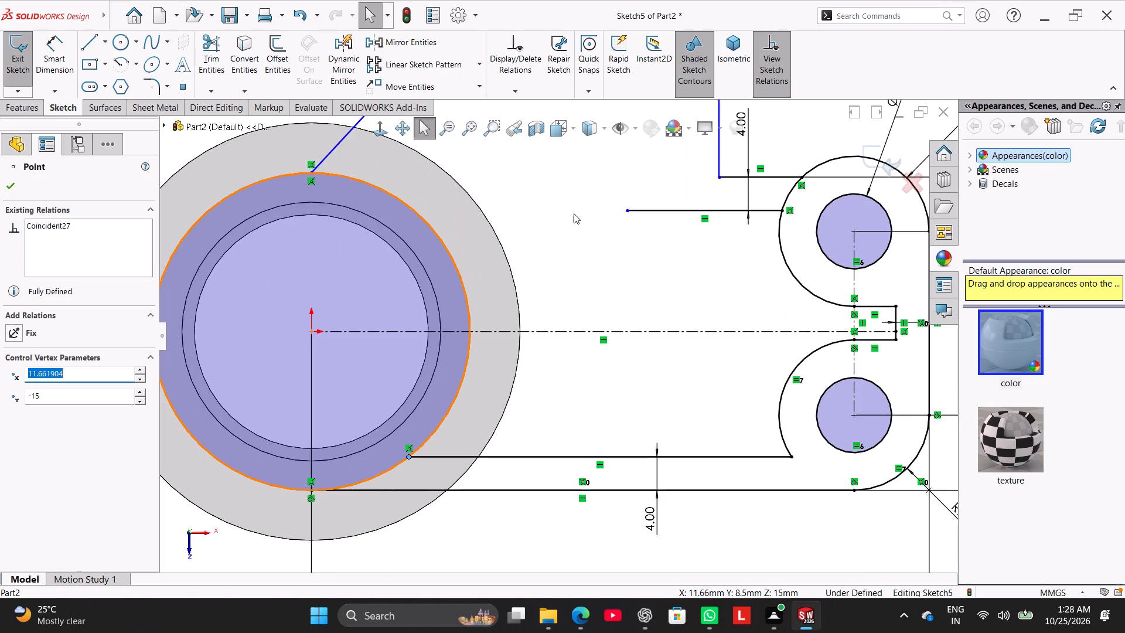
scroll(583, 202, "up", 2)
scroll(585, 208, "down", 1)
scroll(585, 208, "up", 1)
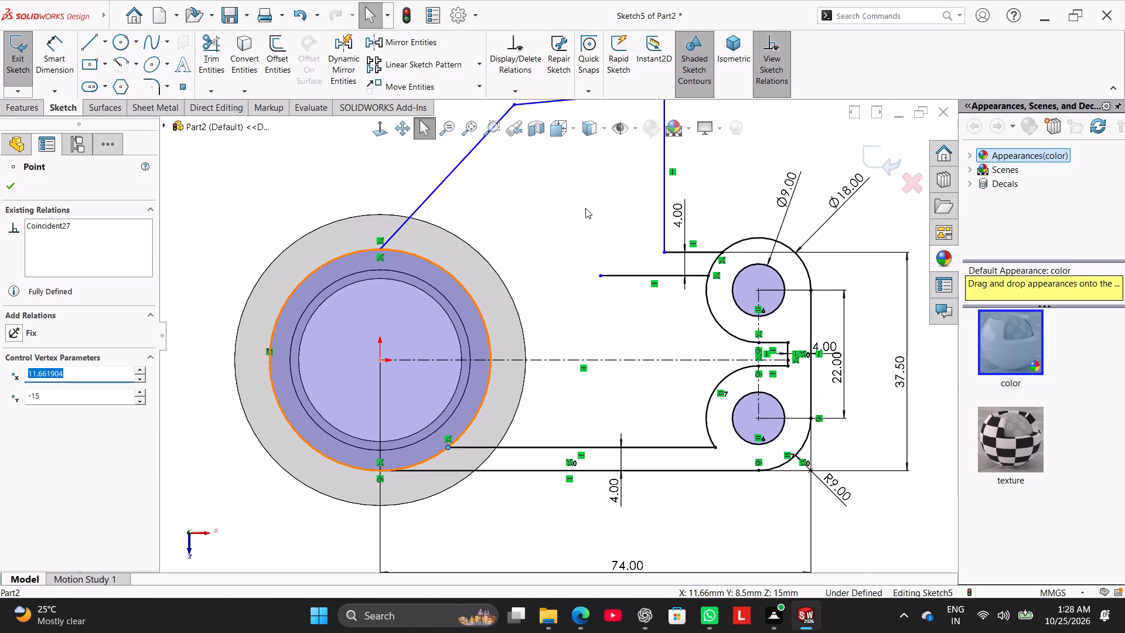
left_click_drag(602, 274, 635, 275)
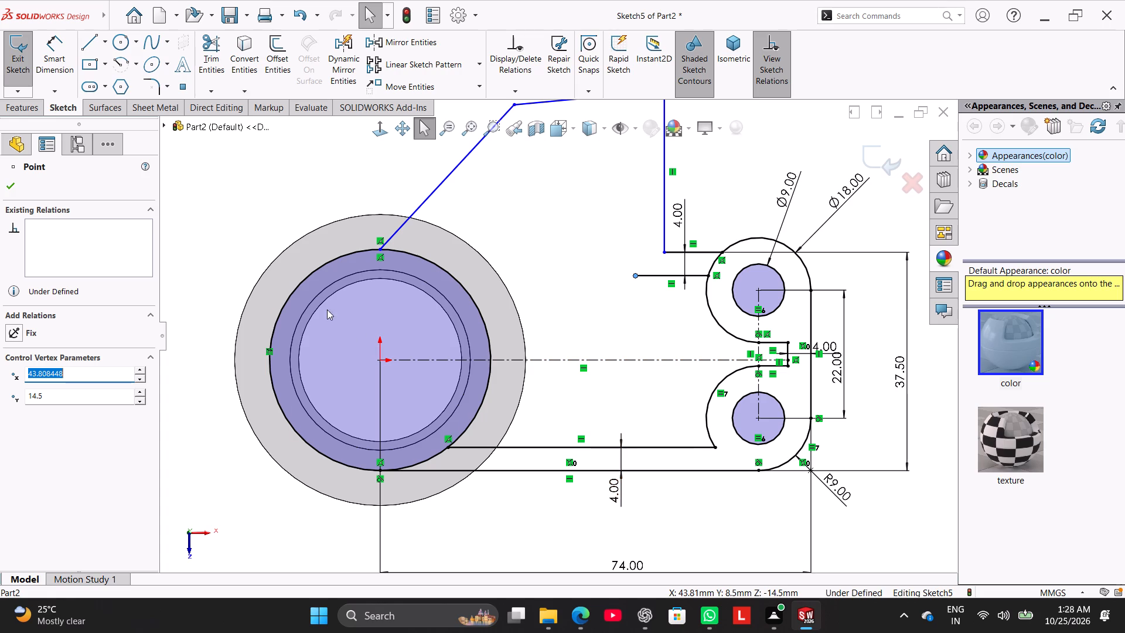
Sketch a slanted construction line about 44.7 mm long from the origin toward the upper inner horizontal line.
left_click(106, 44)
left_click(111, 73)
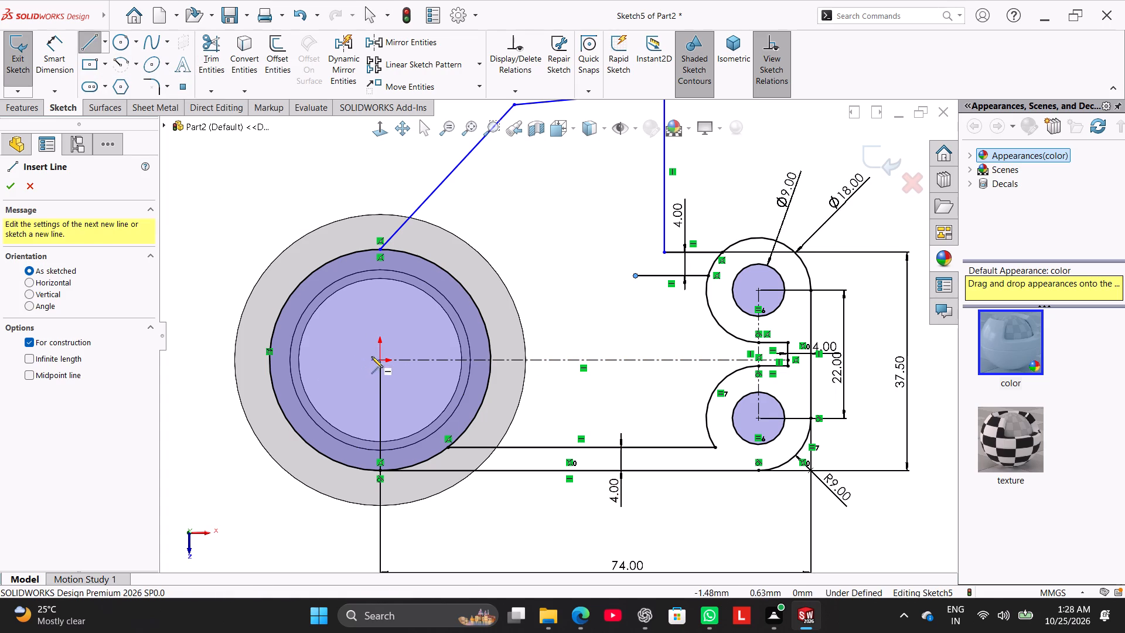
left_click(377, 361)
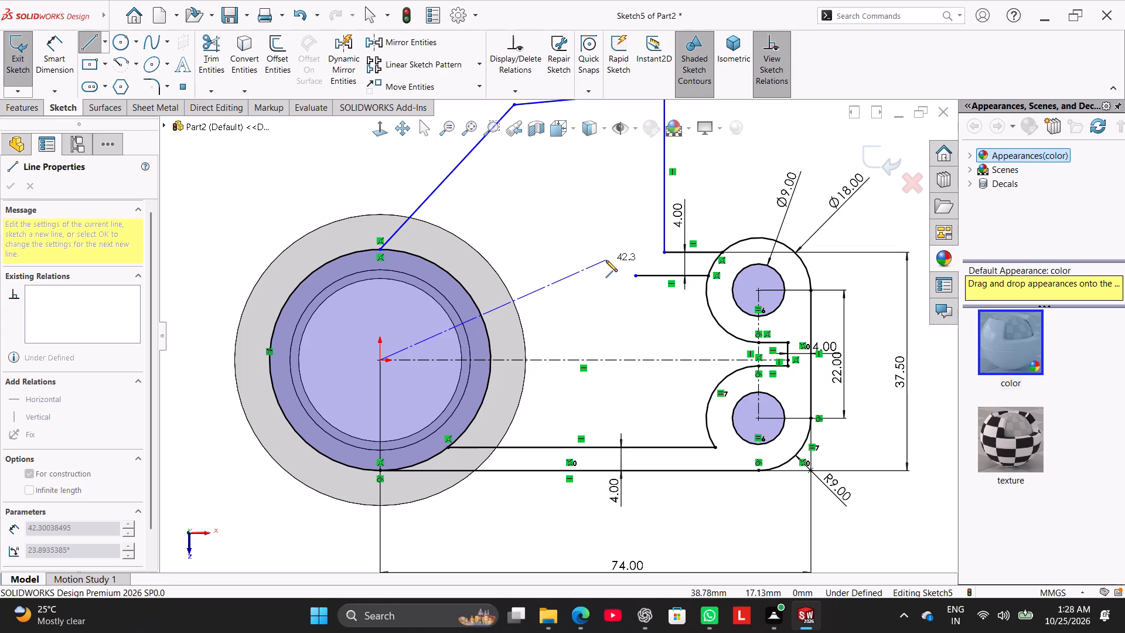
left_click(617, 250)
Dimension the angle between the slanted construction line and the horizontal centerline at 20°.
left_click(59, 59)
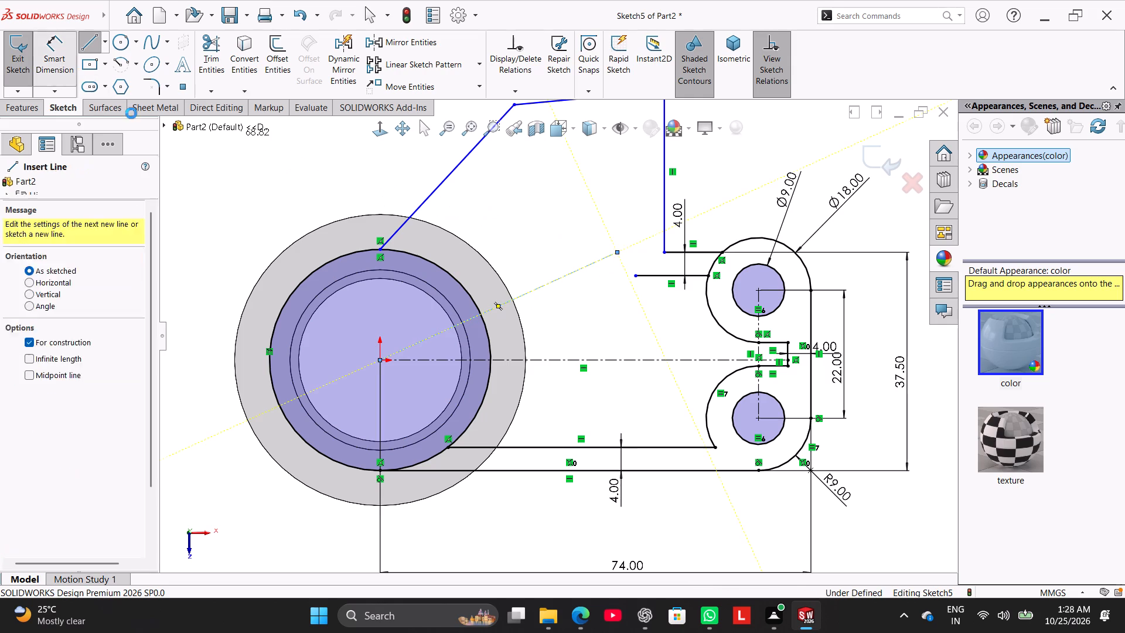
left_click(544, 360)
left_click(546, 286)
left_click(549, 326)
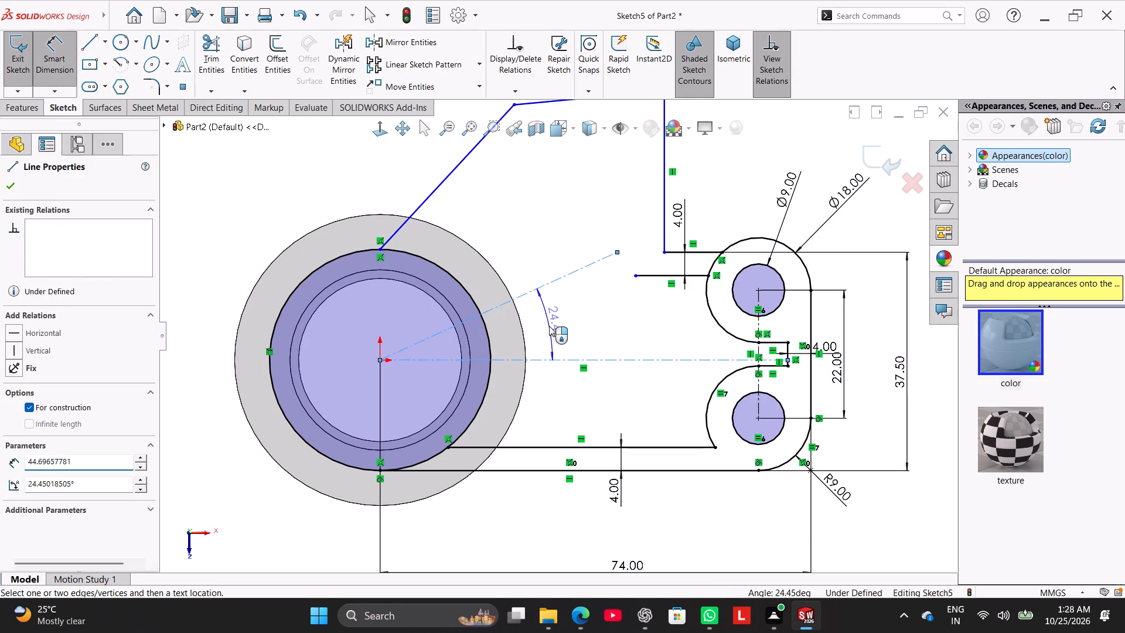
type("20")
key("Return")
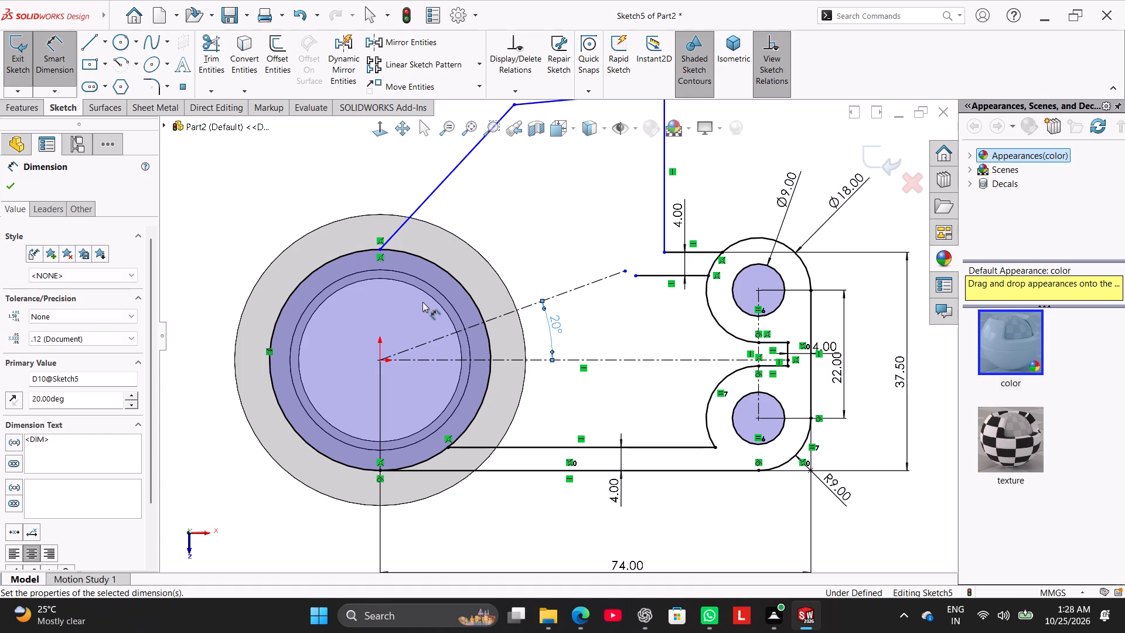
right_click(223, 214)
left_click(260, 250)
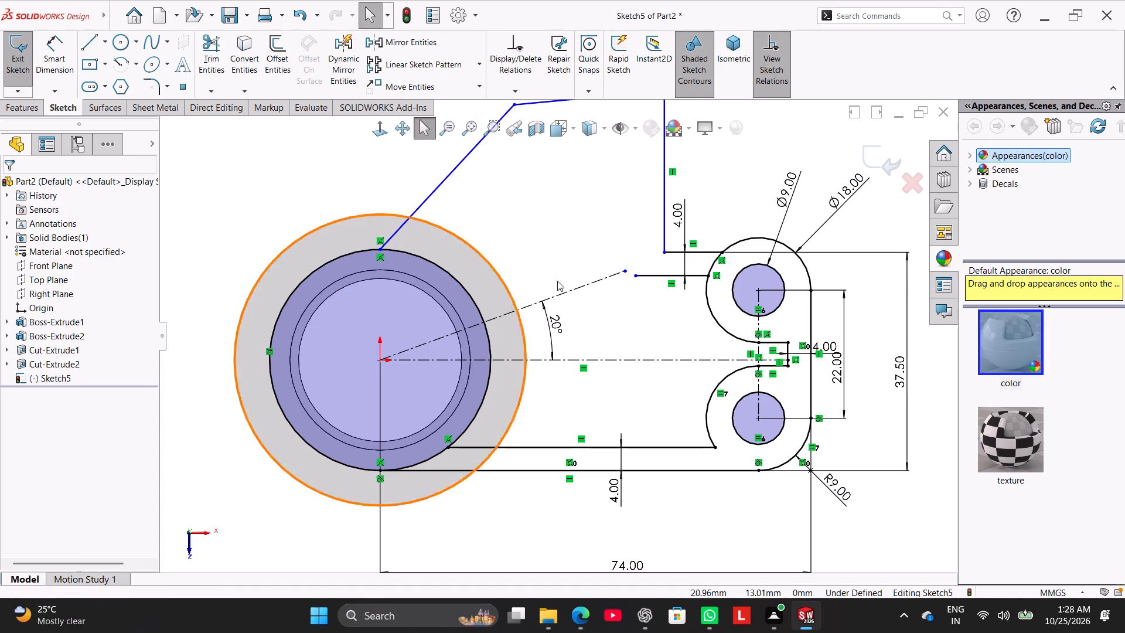
Shorten the 20° construction line so its outer endpoint lies on the cylinder's sketched circle.
left_click_drag(626, 270, 640, 267)
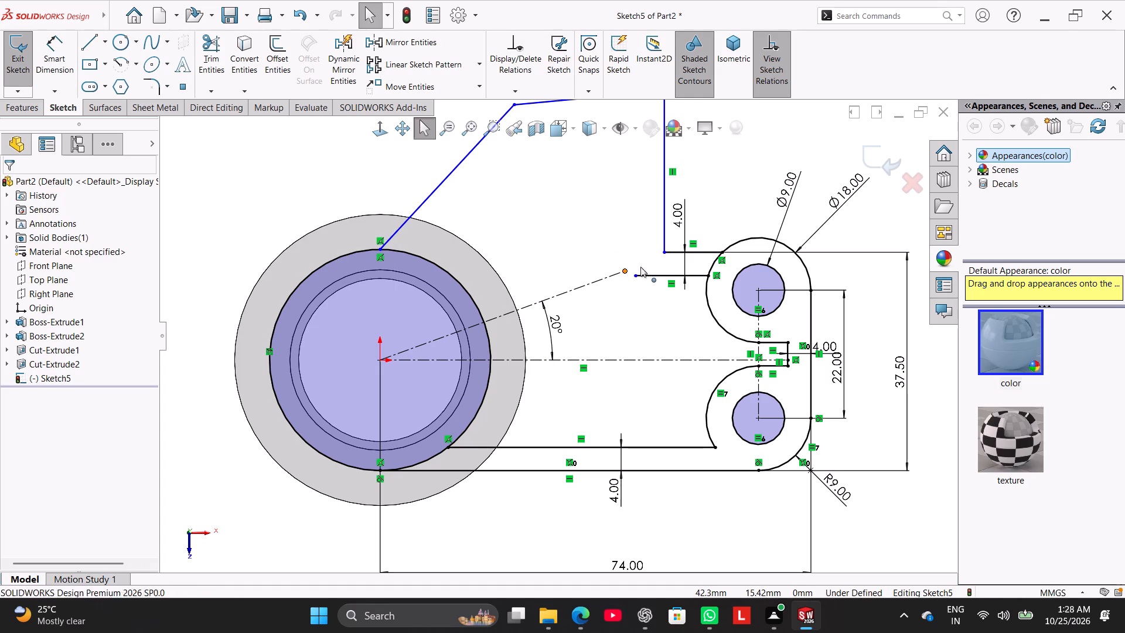
left_click_drag(640, 267, 533, 329)
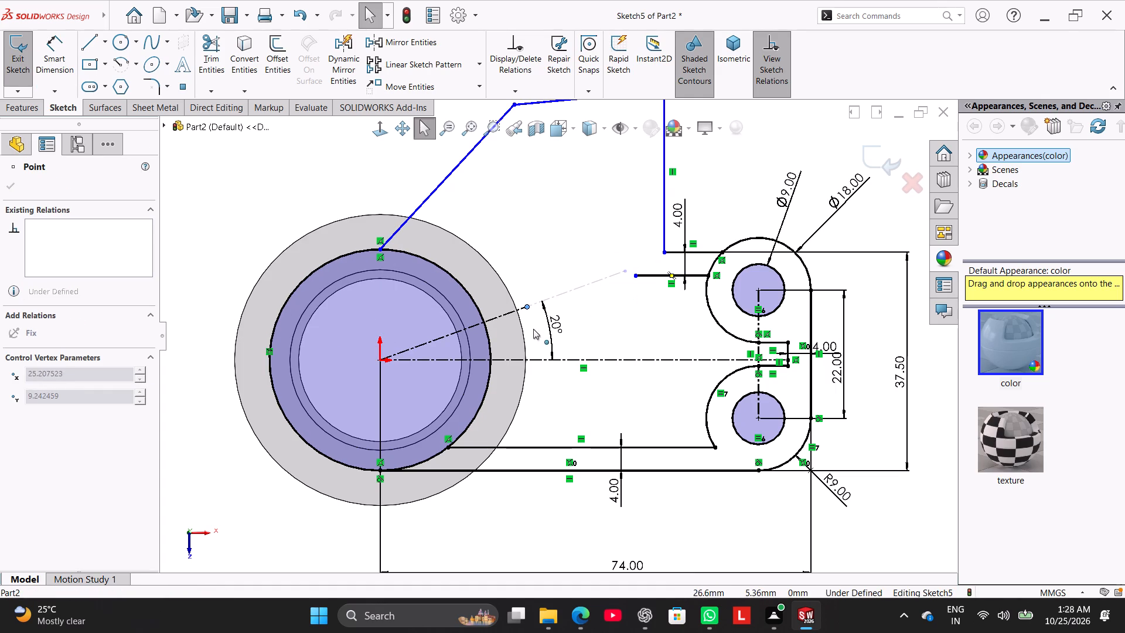
left_click_drag(533, 329, 496, 349)
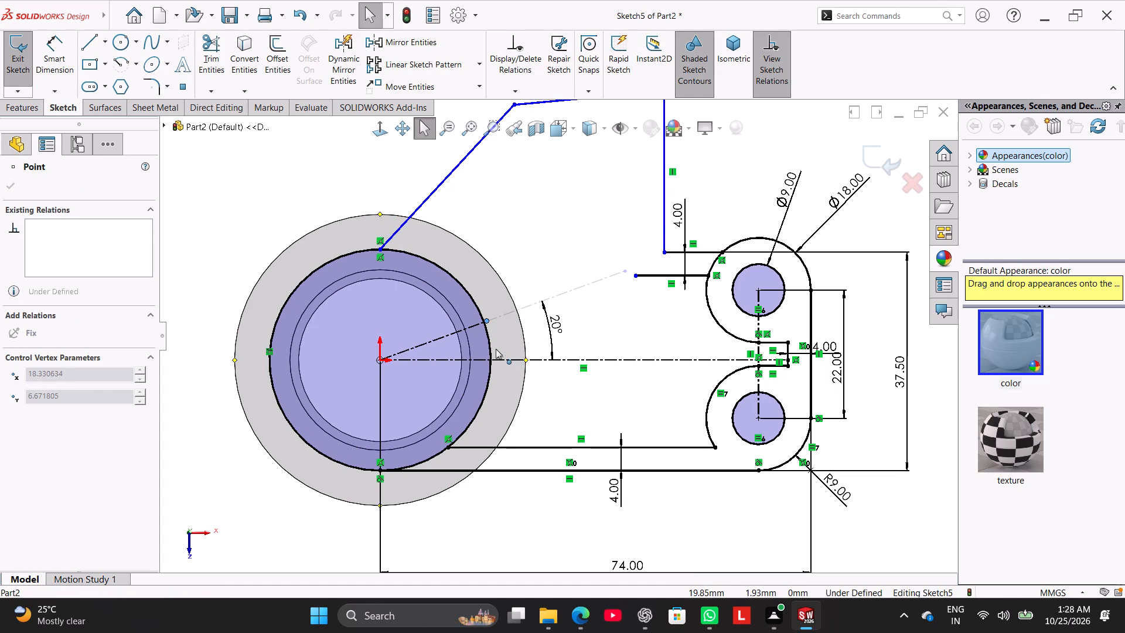
left_click_drag(496, 349, 497, 349)
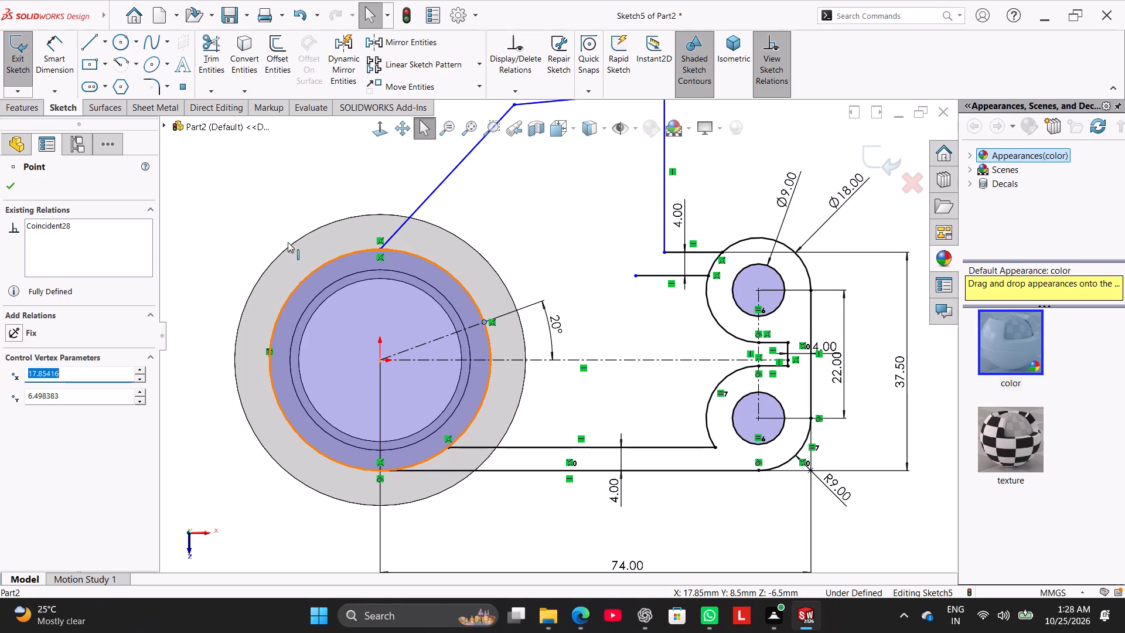
left_click(264, 210)
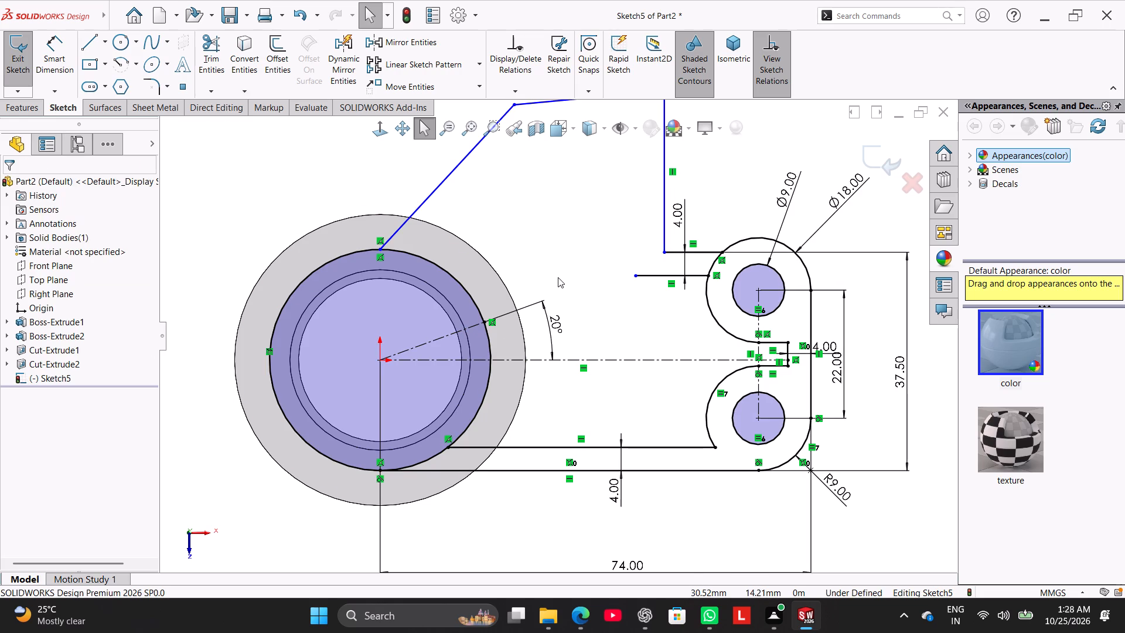
Sketch a slanted line about 27 mm long from the cylinder's sketched circle to just below the upper inner line's free end.
scroll(558, 277, "down", 2)
scroll(558, 277, "up", 2)
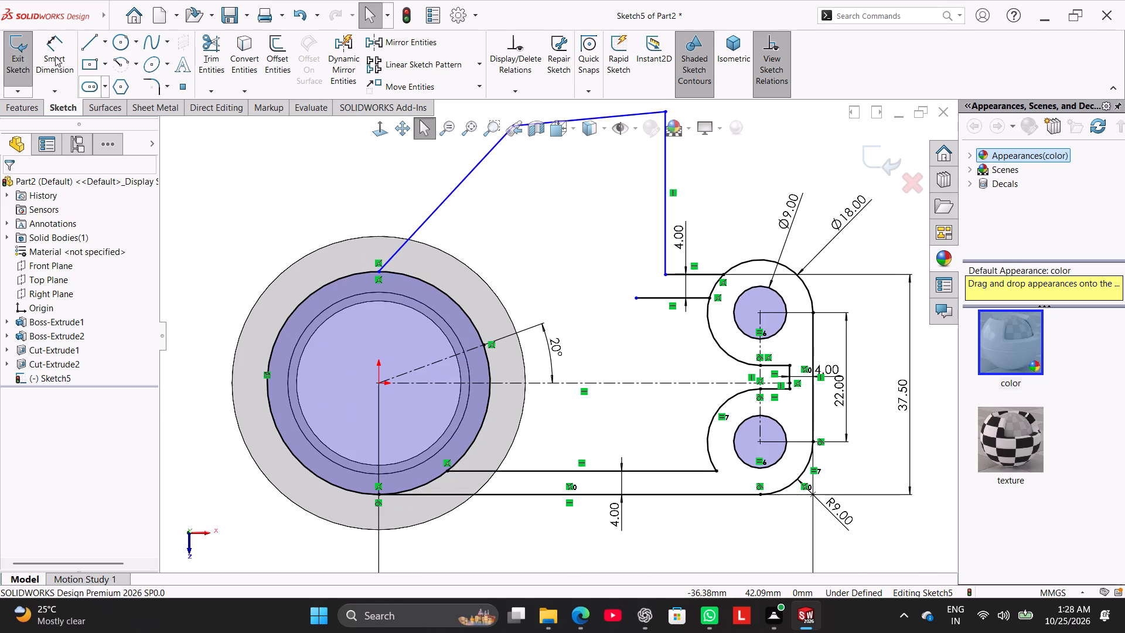
left_click(84, 44)
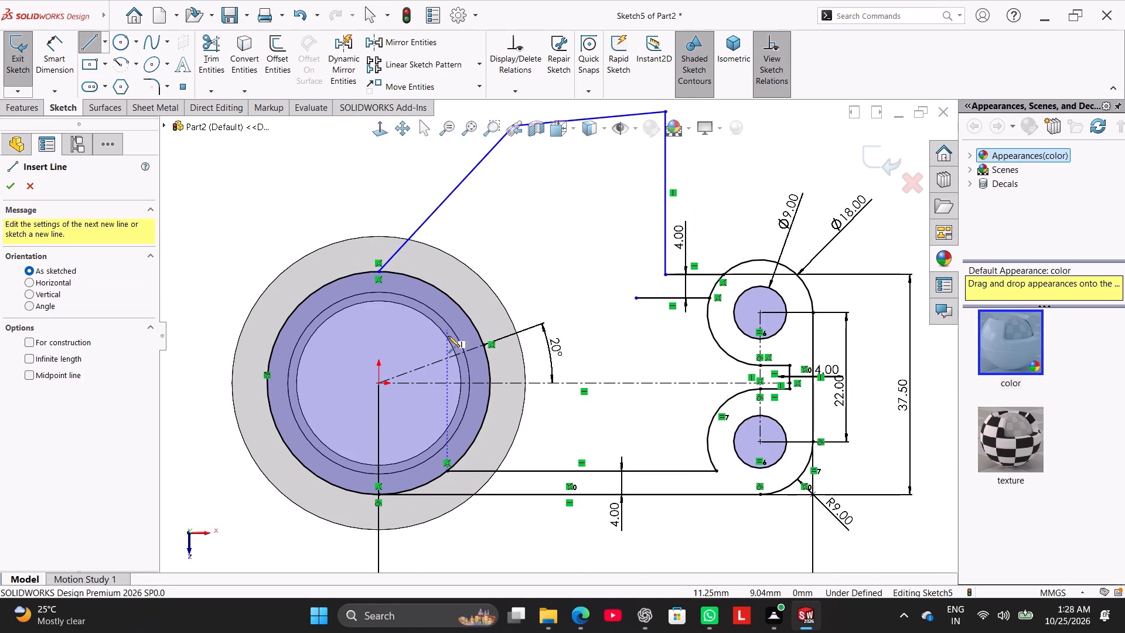
left_click(487, 364)
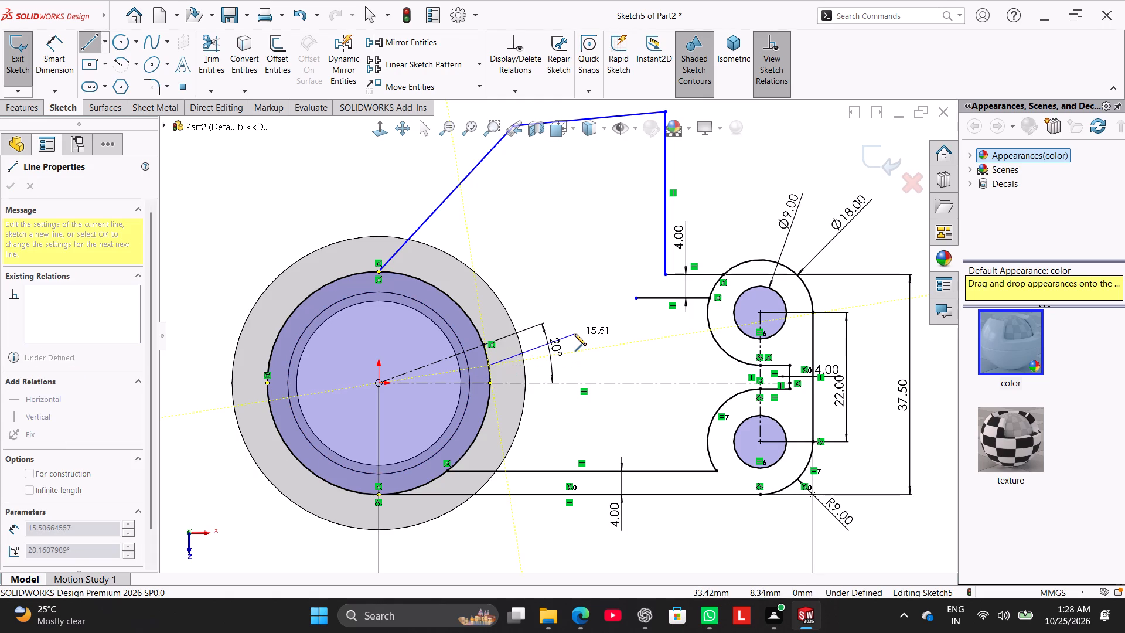
left_click(640, 307)
right_click(595, 256)
left_click(628, 260)
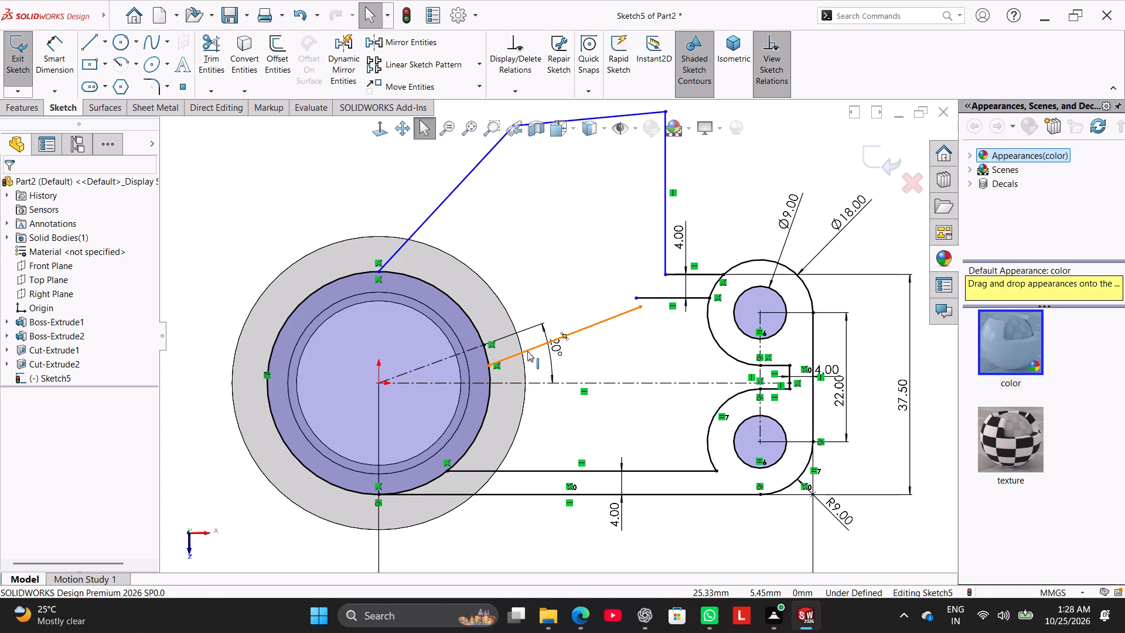
Add a Parallel relation between the new slanted line and the 20° construction line.
left_click(527, 351, "ctrl")
left_click(463, 354, "ctrl")
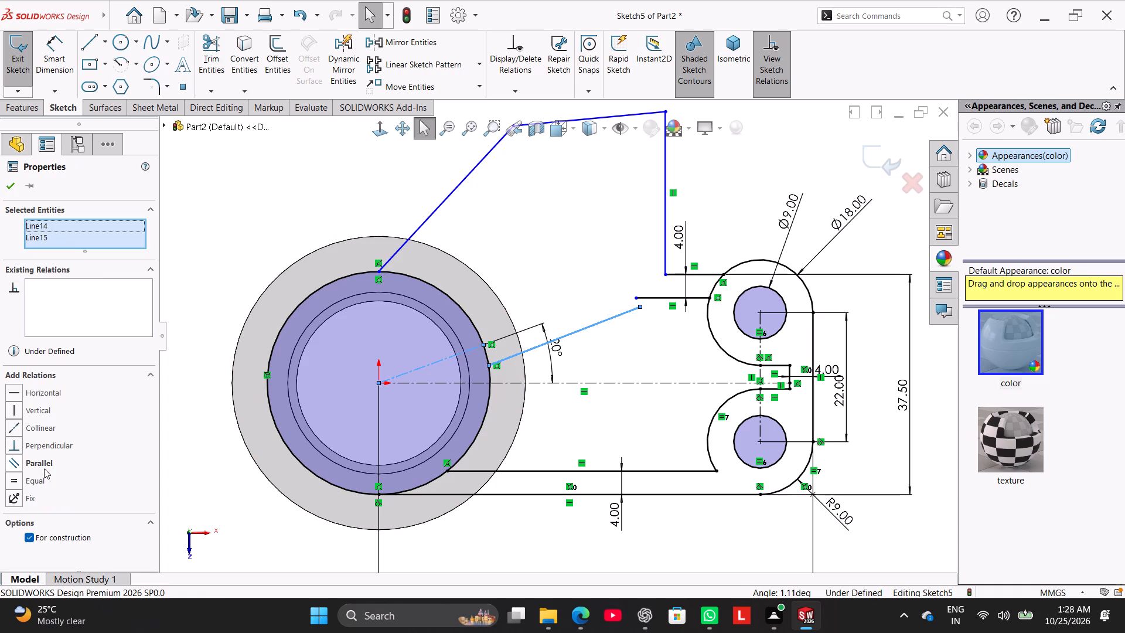
left_click(43, 468)
left_click(244, 243)
Extend the slanted line's free end onto the upper inner horizontal line.
scroll(657, 296, "down", 3)
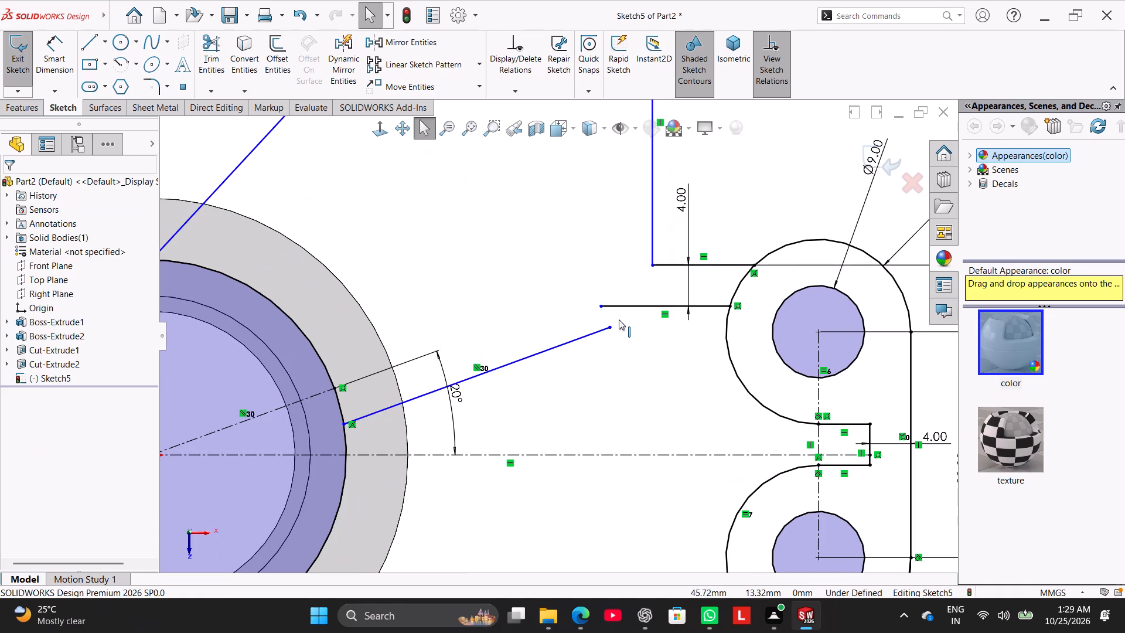
left_click_drag(607, 325, 662, 307)
left_click(616, 353)
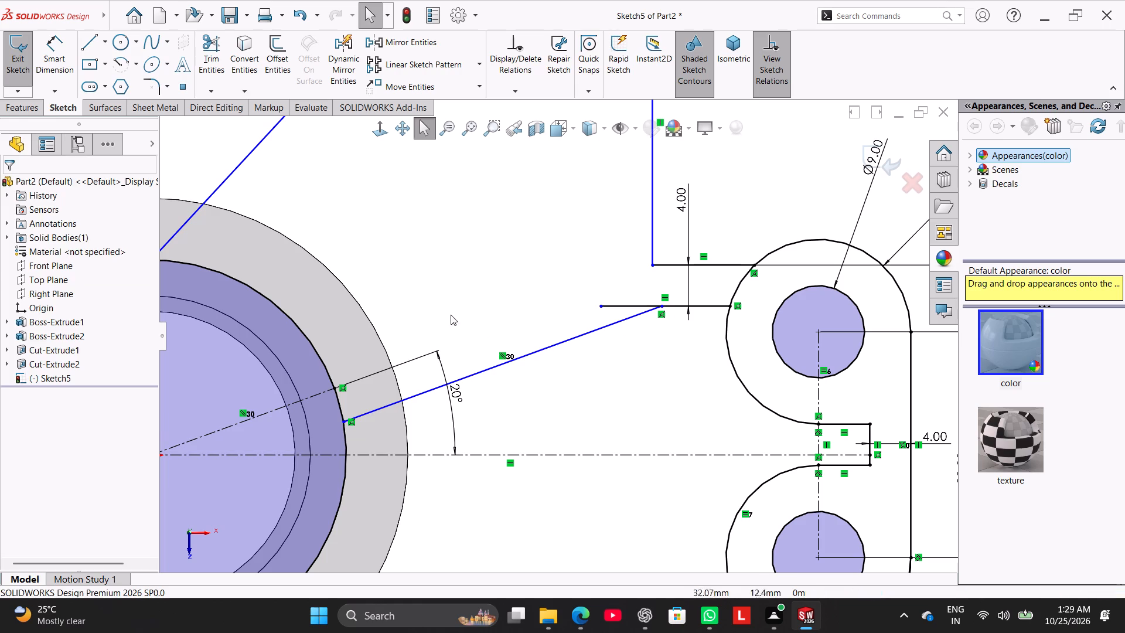
Trim the upper inner horizontal line's overhang beyond its junction with the slanted line.
left_click_drag(223, 52, 229, 62)
left_click_drag(609, 274, 618, 311)
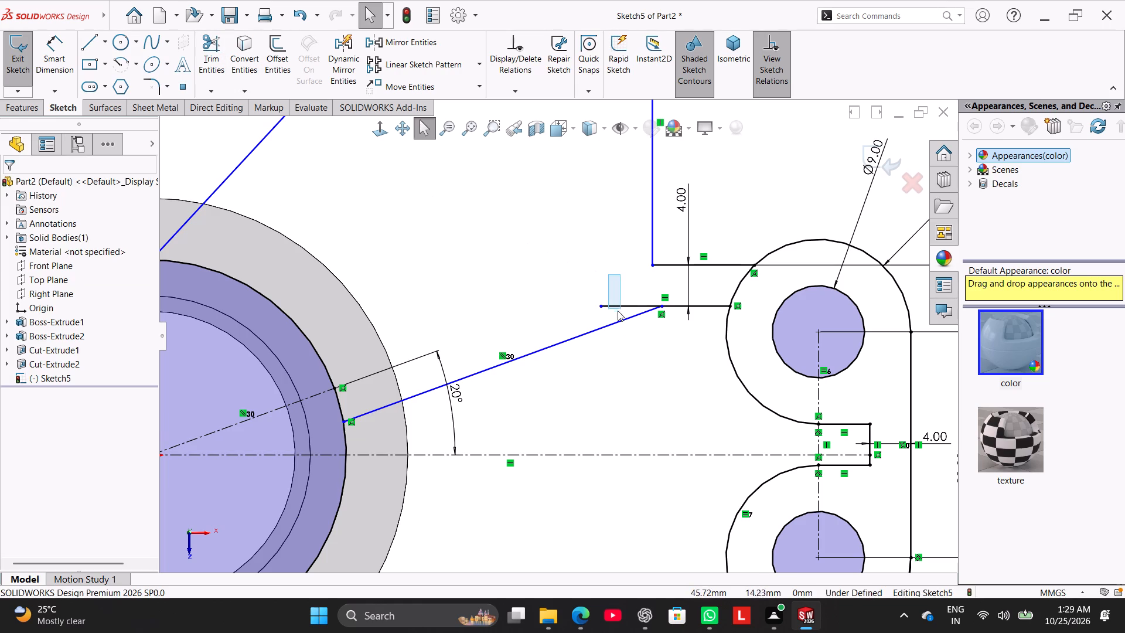
left_click_drag(618, 311, 611, 309)
left_click(218, 40)
left_click_drag(597, 279, 612, 307)
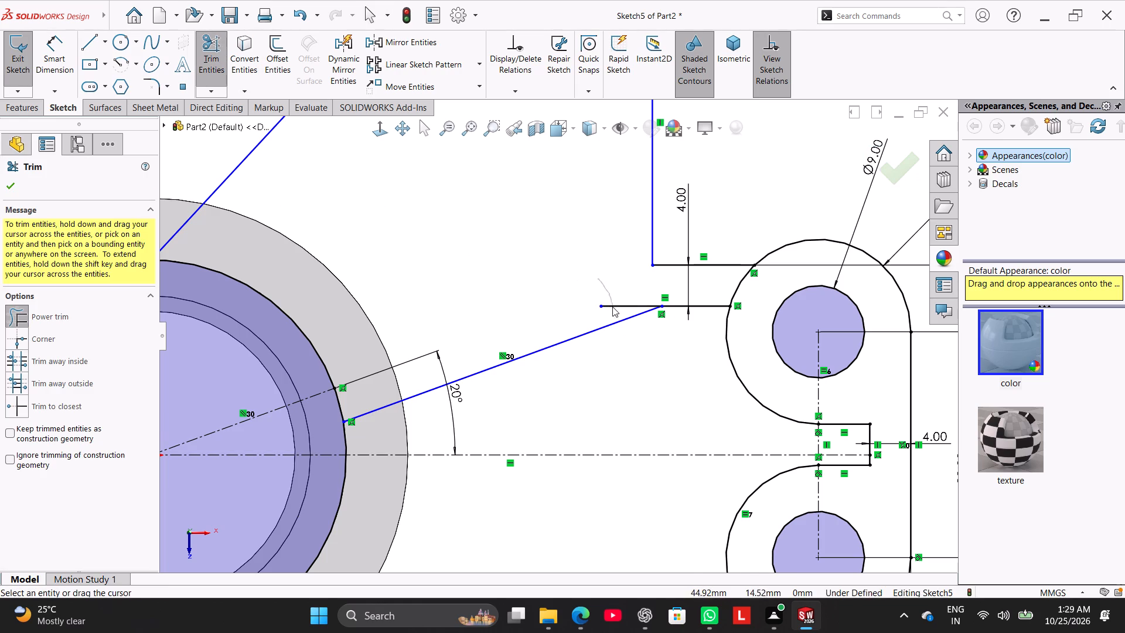
left_click_drag(612, 307, 603, 314)
scroll(514, 324, "up", 3)
scroll(594, 335, "down", 3)
scroll(596, 340, "up", 2)
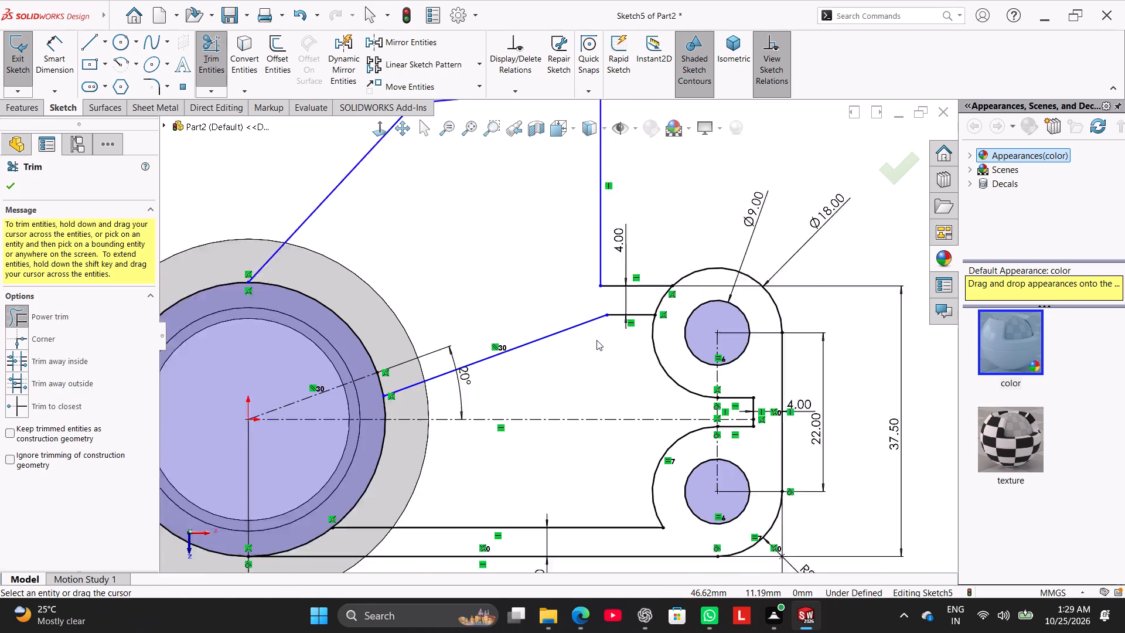
scroll(596, 340, "up", 1)
scroll(589, 349, "down", 1)
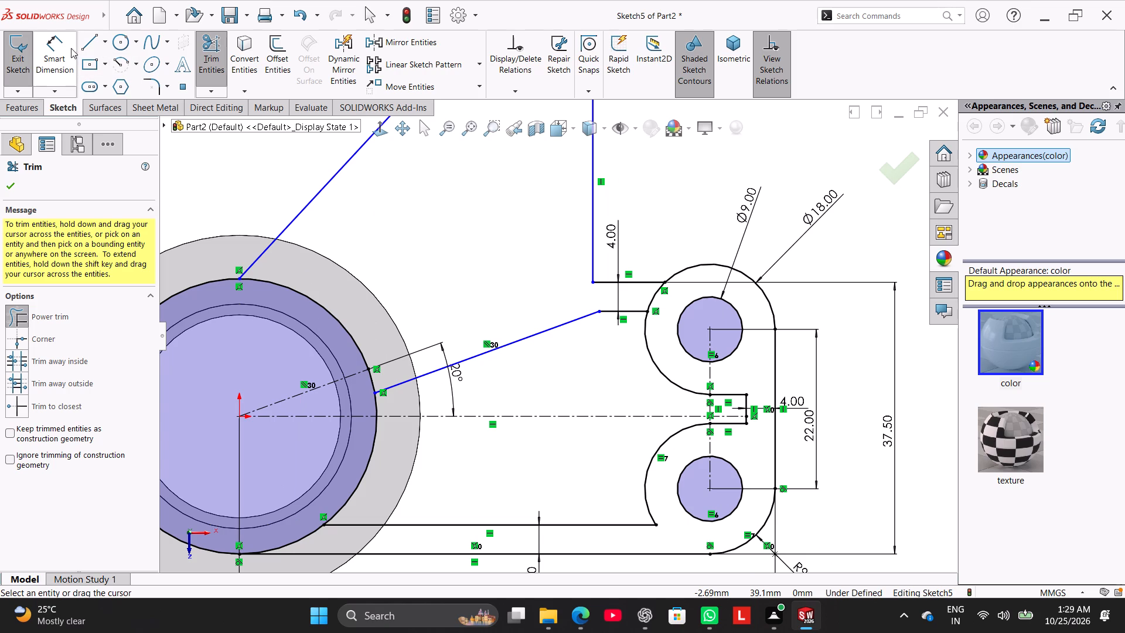
left_click(214, 50)
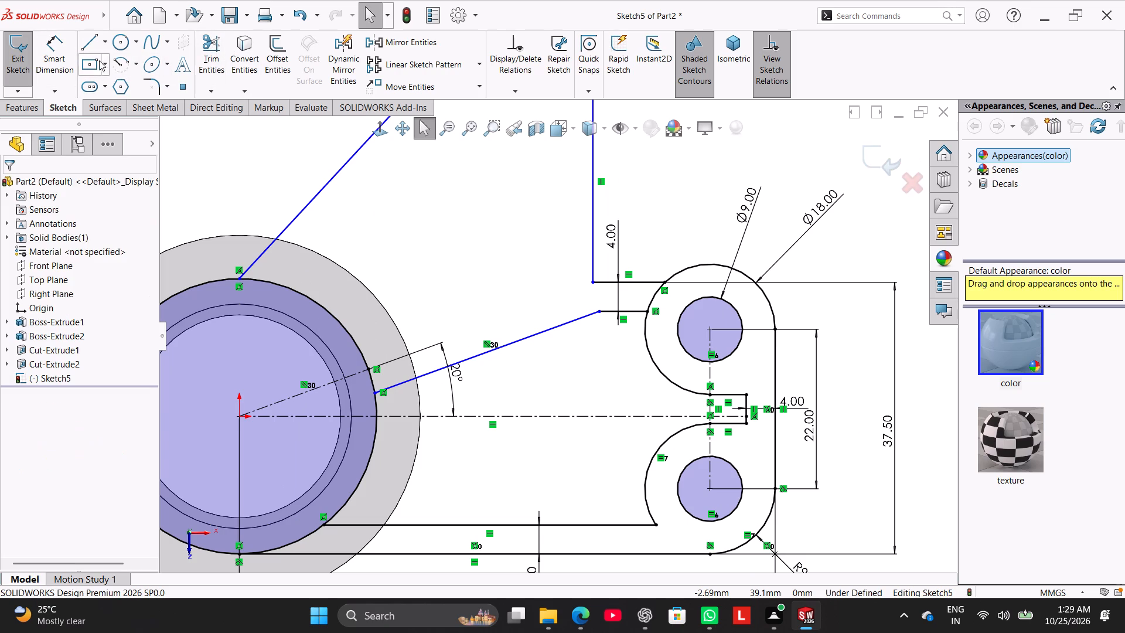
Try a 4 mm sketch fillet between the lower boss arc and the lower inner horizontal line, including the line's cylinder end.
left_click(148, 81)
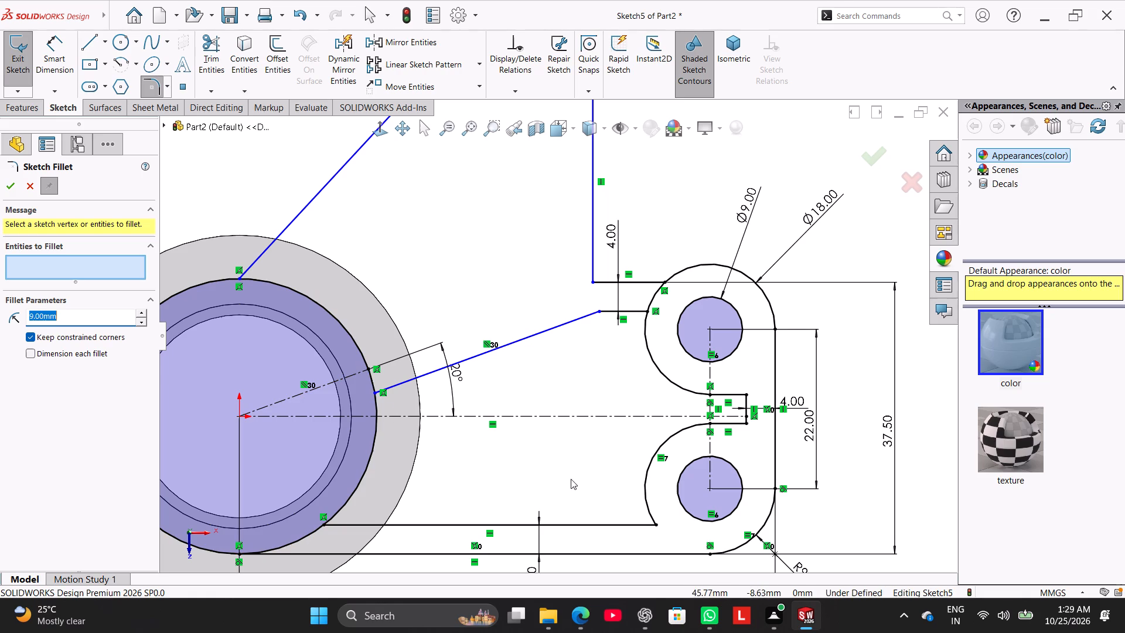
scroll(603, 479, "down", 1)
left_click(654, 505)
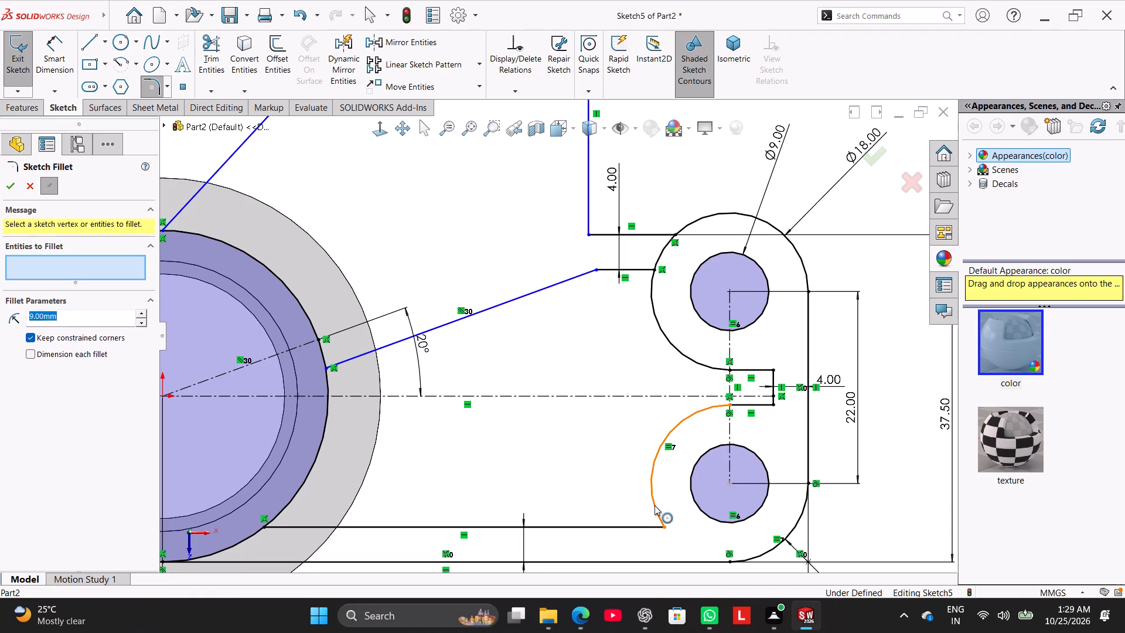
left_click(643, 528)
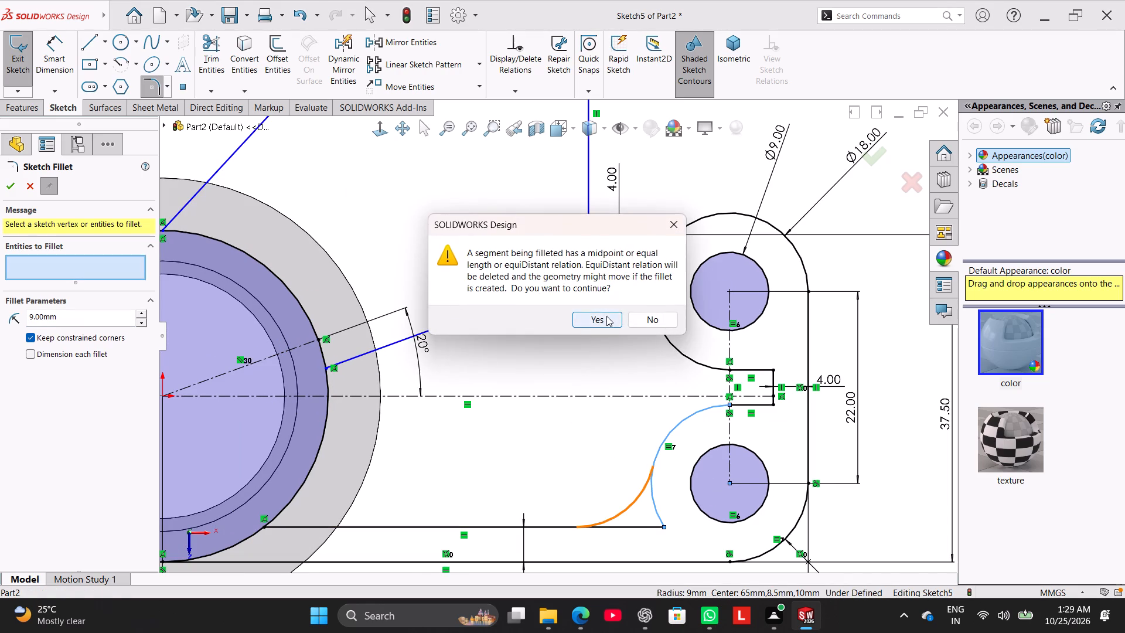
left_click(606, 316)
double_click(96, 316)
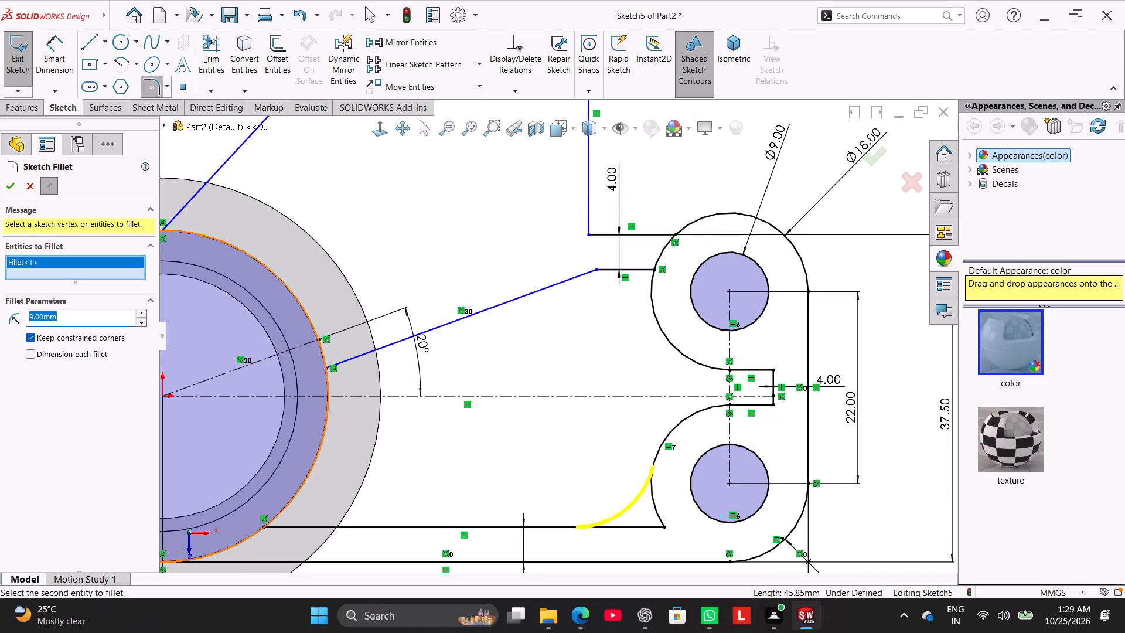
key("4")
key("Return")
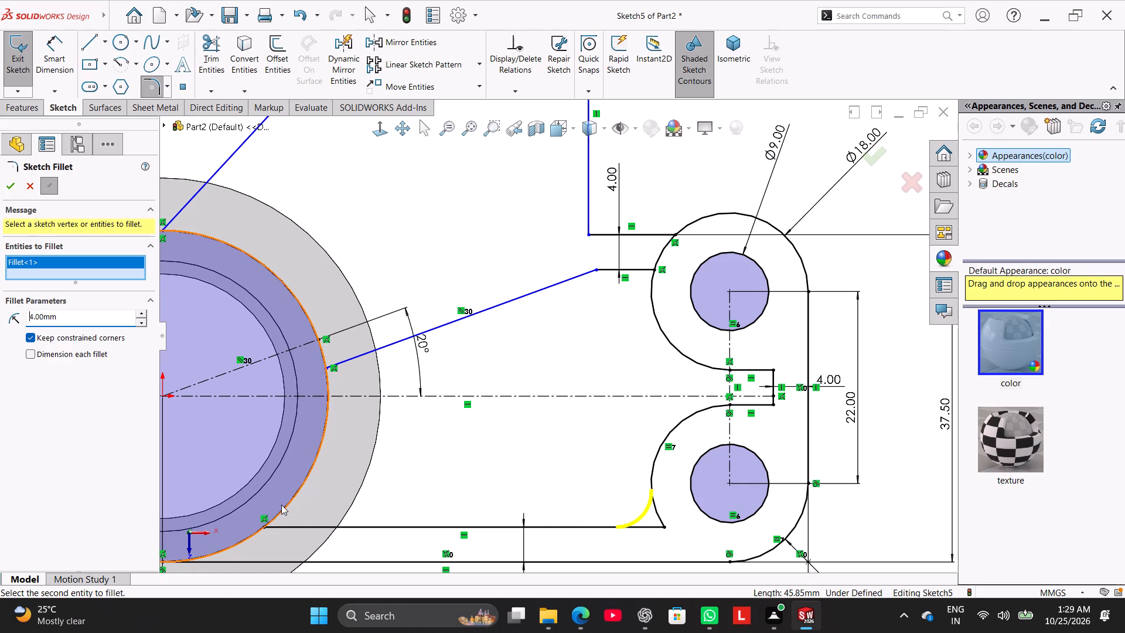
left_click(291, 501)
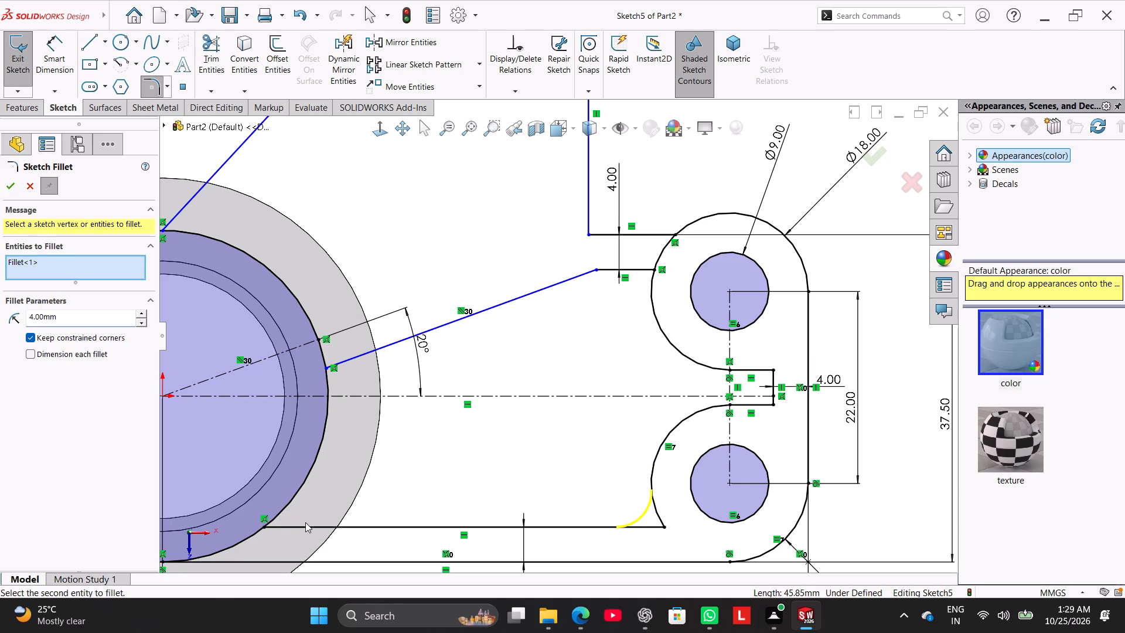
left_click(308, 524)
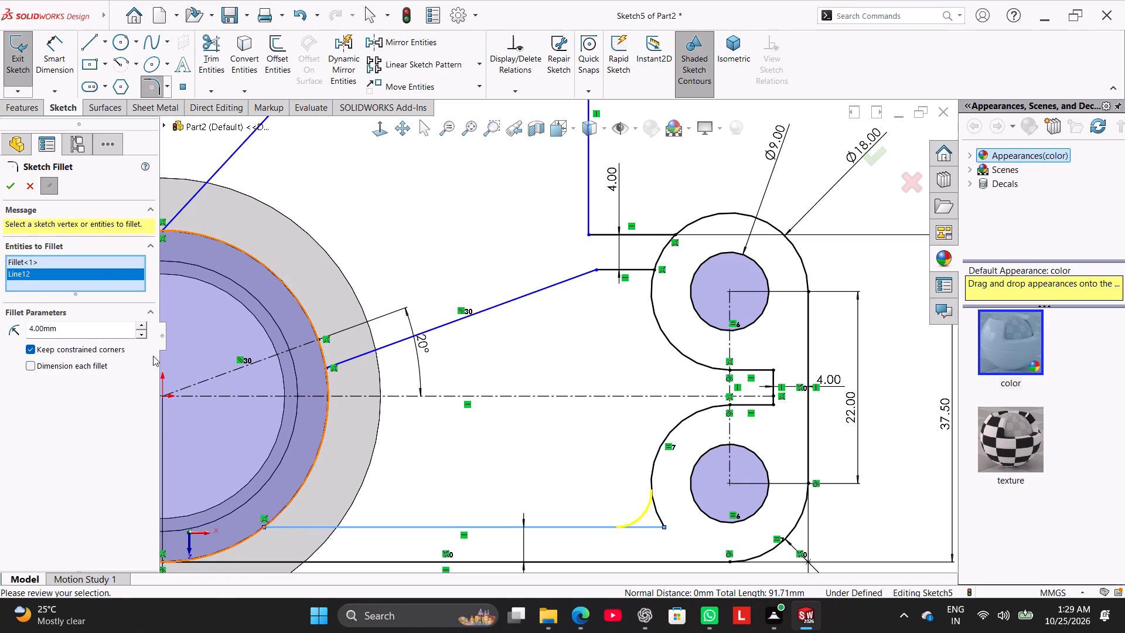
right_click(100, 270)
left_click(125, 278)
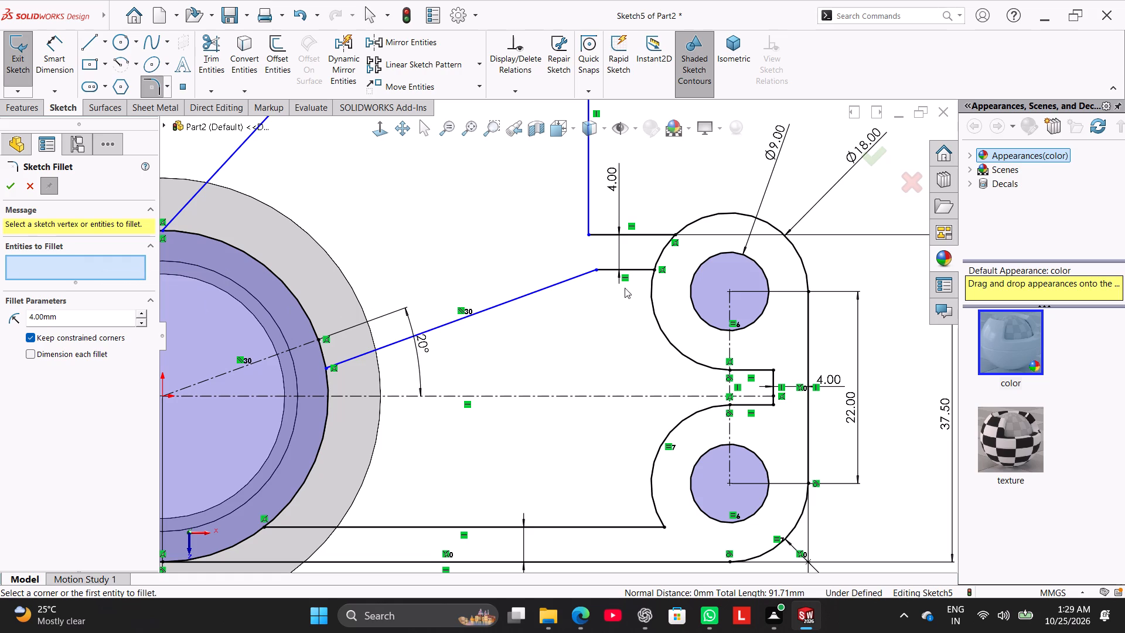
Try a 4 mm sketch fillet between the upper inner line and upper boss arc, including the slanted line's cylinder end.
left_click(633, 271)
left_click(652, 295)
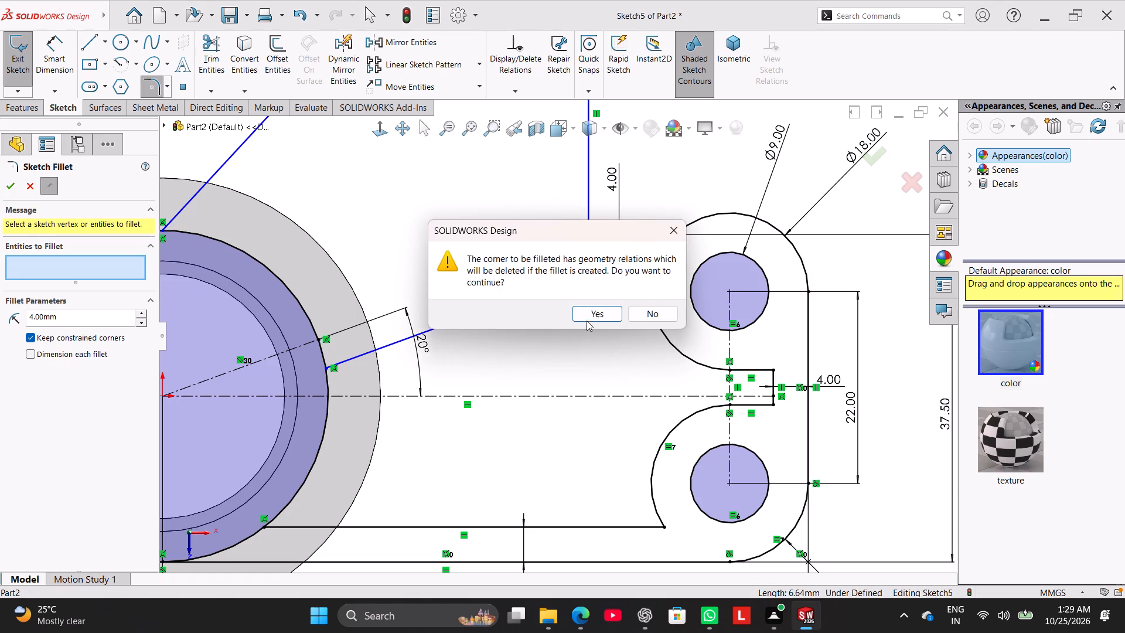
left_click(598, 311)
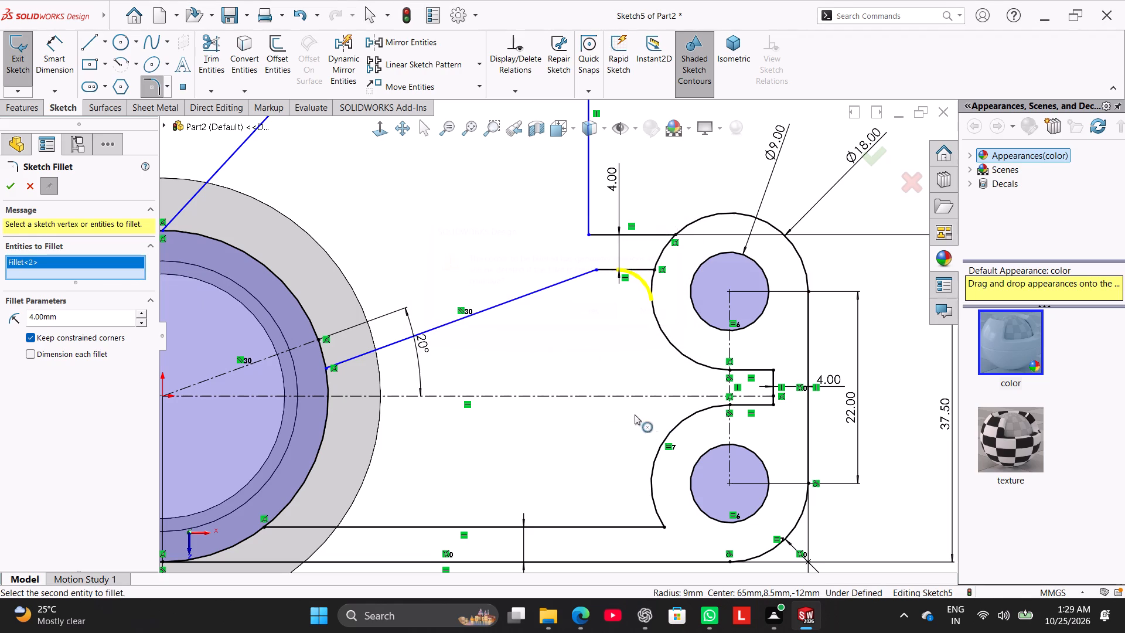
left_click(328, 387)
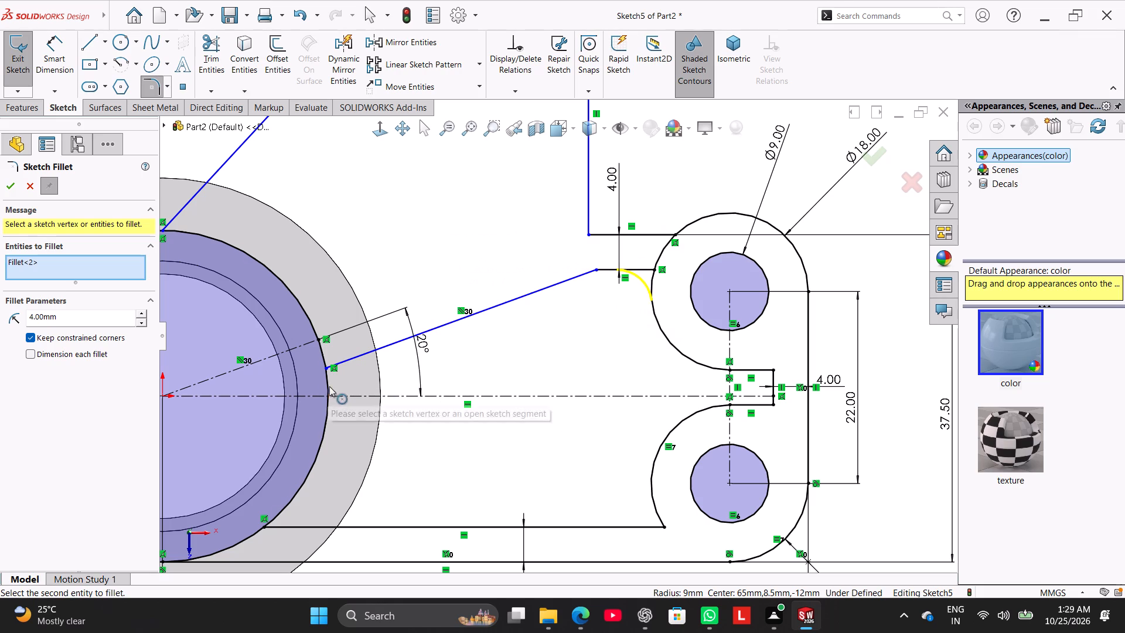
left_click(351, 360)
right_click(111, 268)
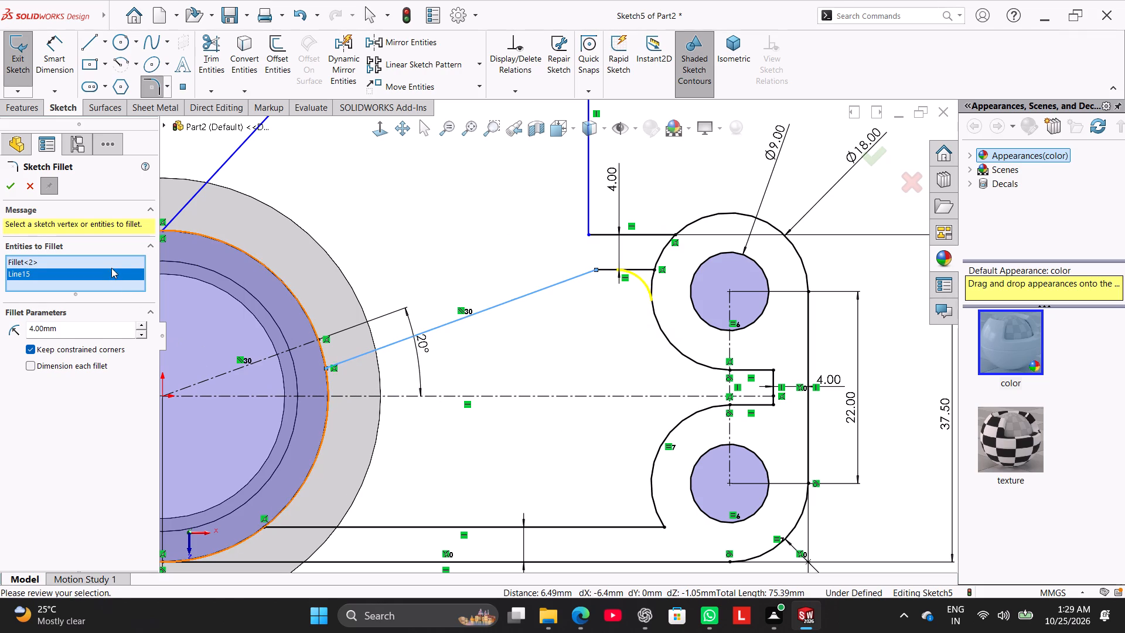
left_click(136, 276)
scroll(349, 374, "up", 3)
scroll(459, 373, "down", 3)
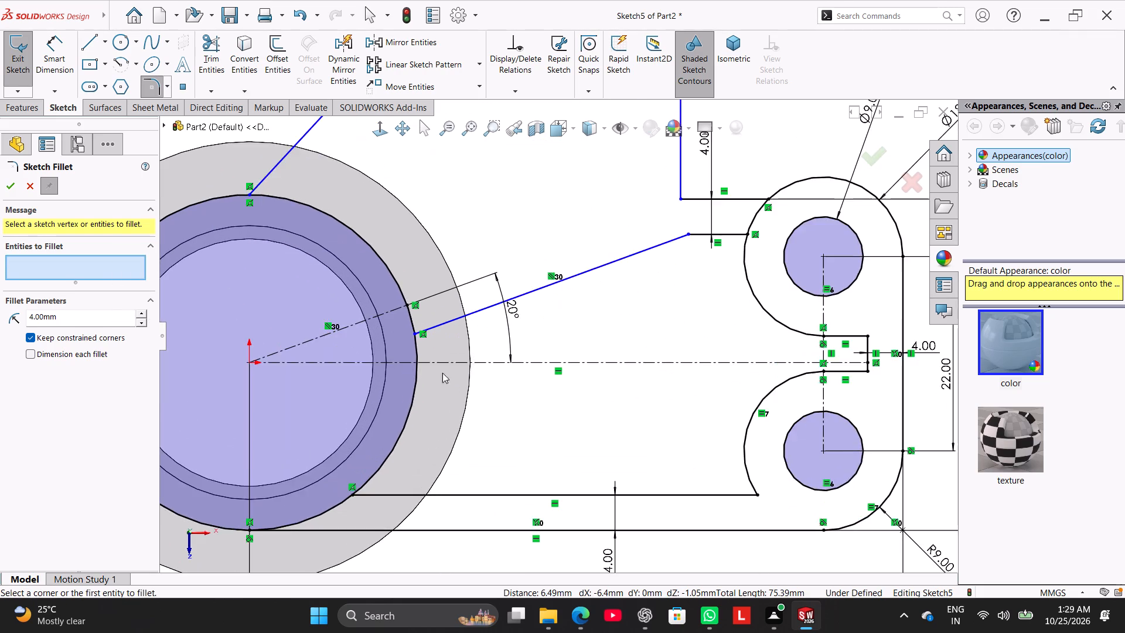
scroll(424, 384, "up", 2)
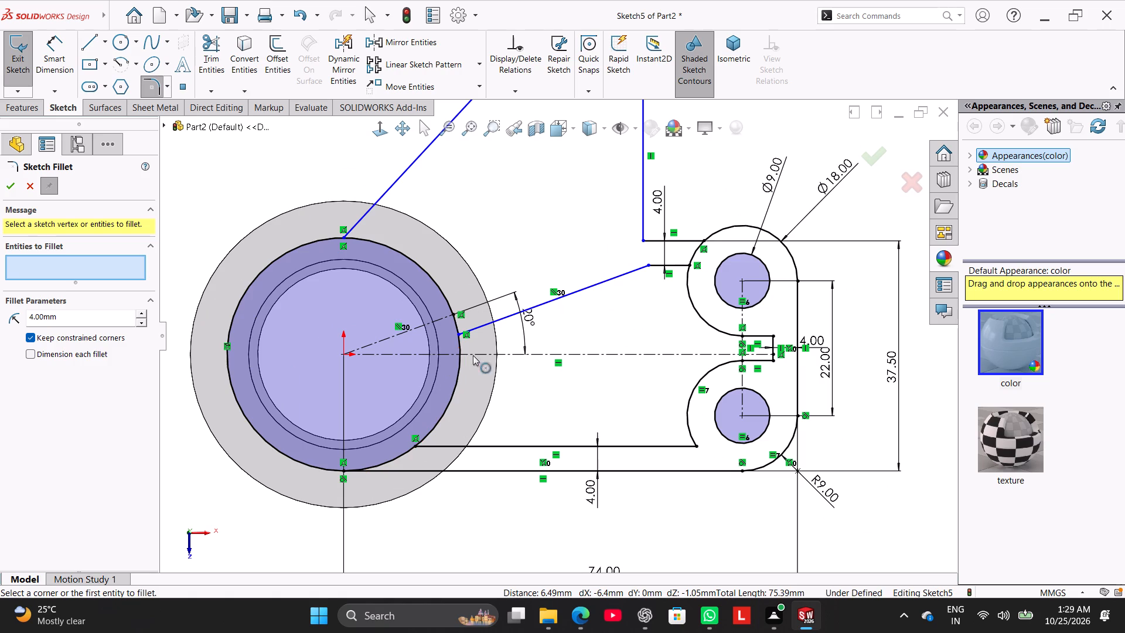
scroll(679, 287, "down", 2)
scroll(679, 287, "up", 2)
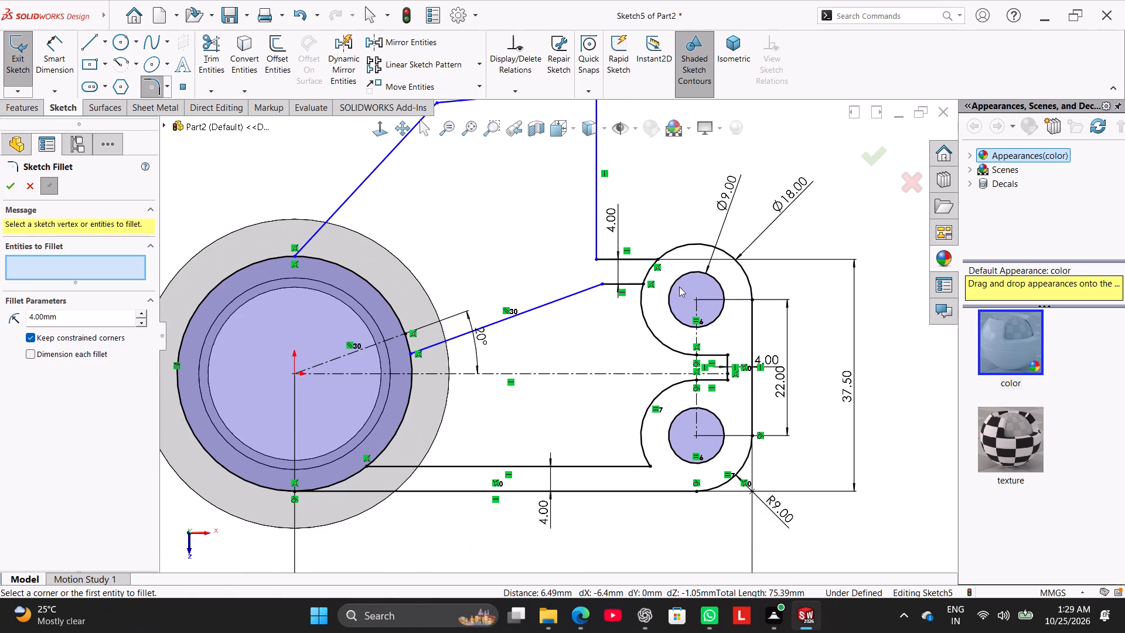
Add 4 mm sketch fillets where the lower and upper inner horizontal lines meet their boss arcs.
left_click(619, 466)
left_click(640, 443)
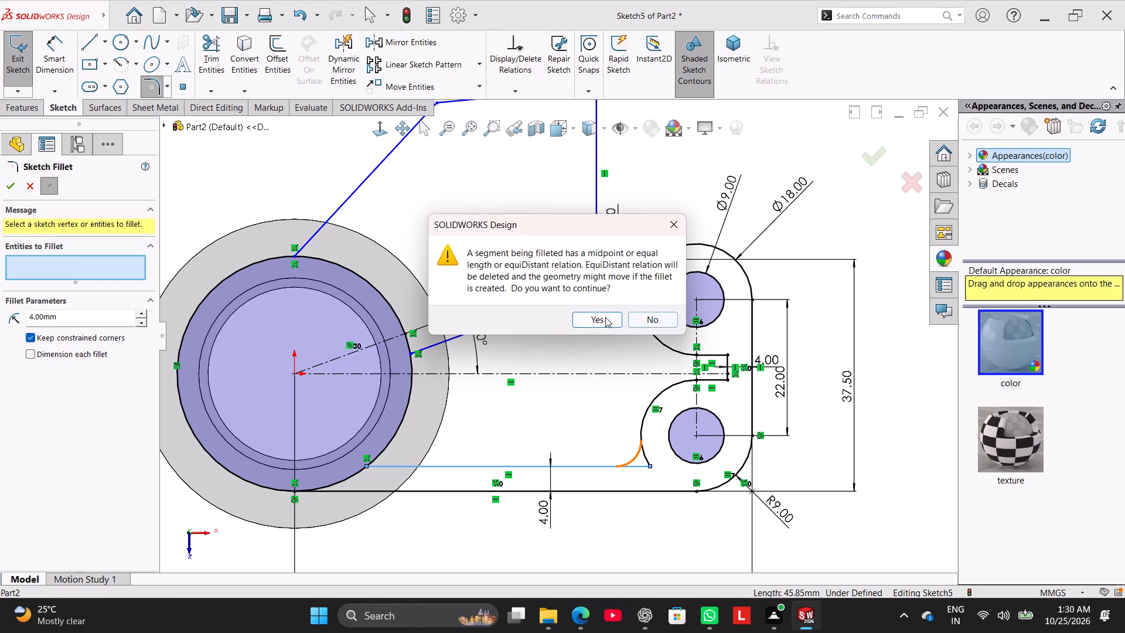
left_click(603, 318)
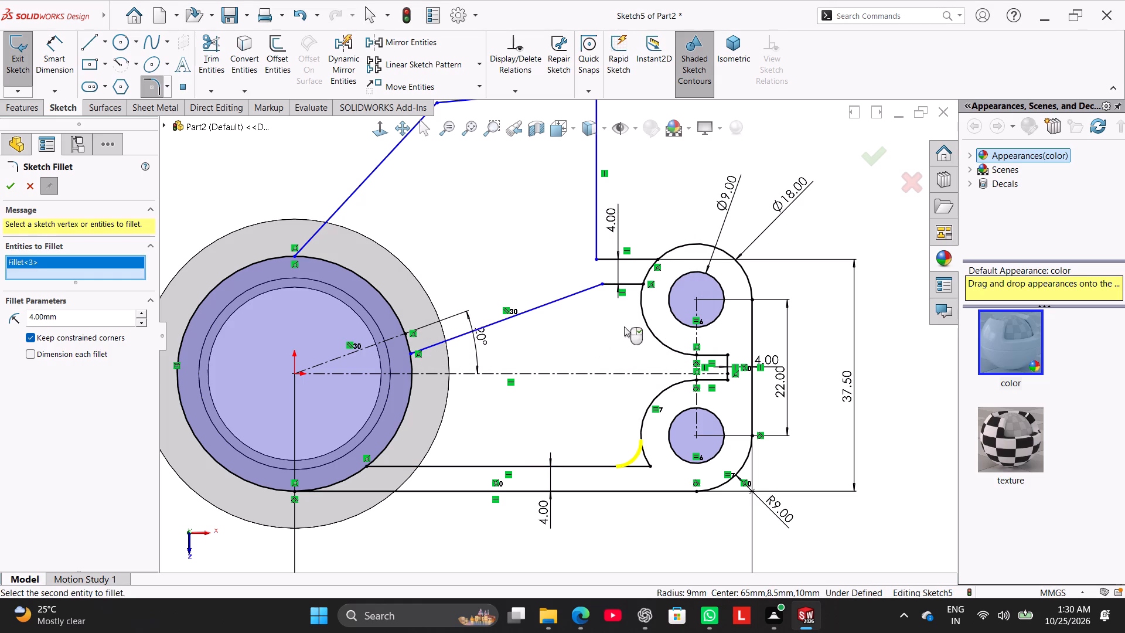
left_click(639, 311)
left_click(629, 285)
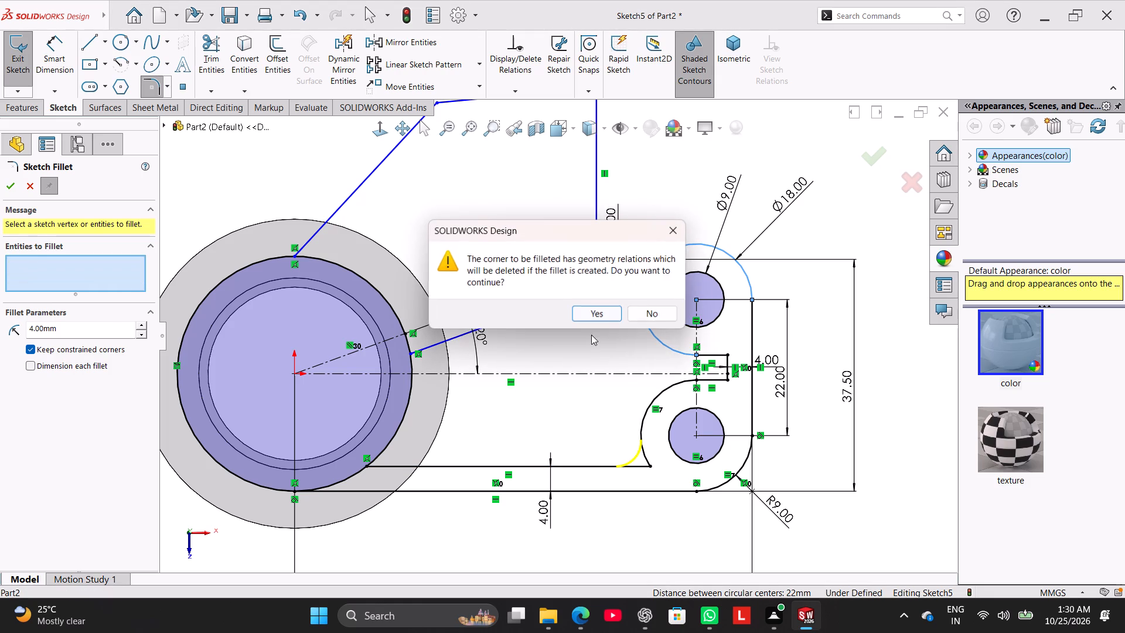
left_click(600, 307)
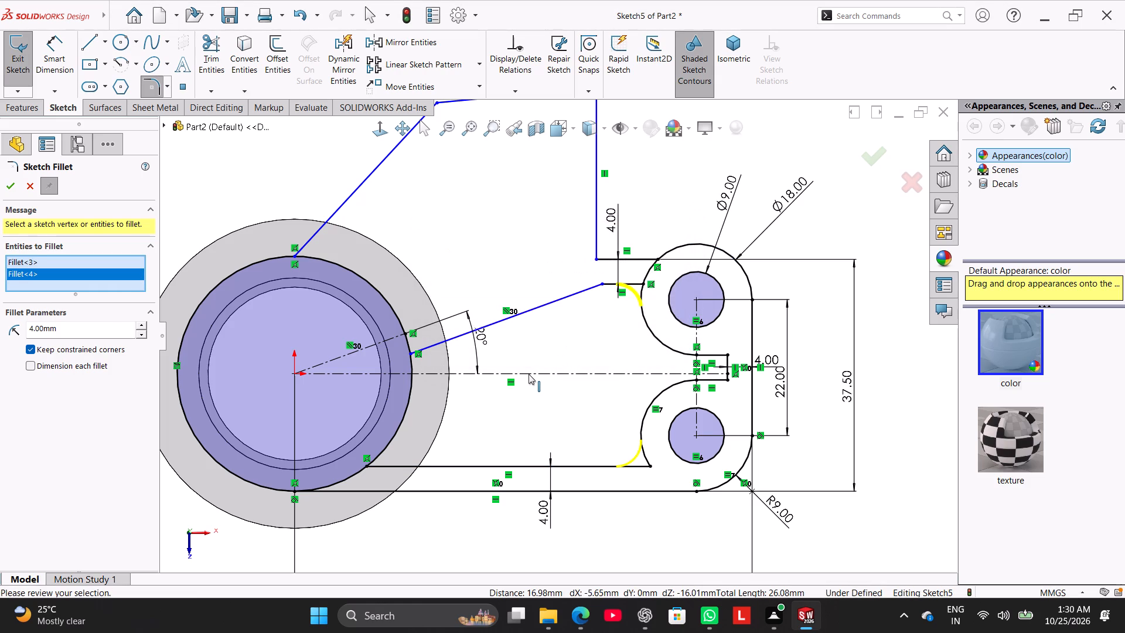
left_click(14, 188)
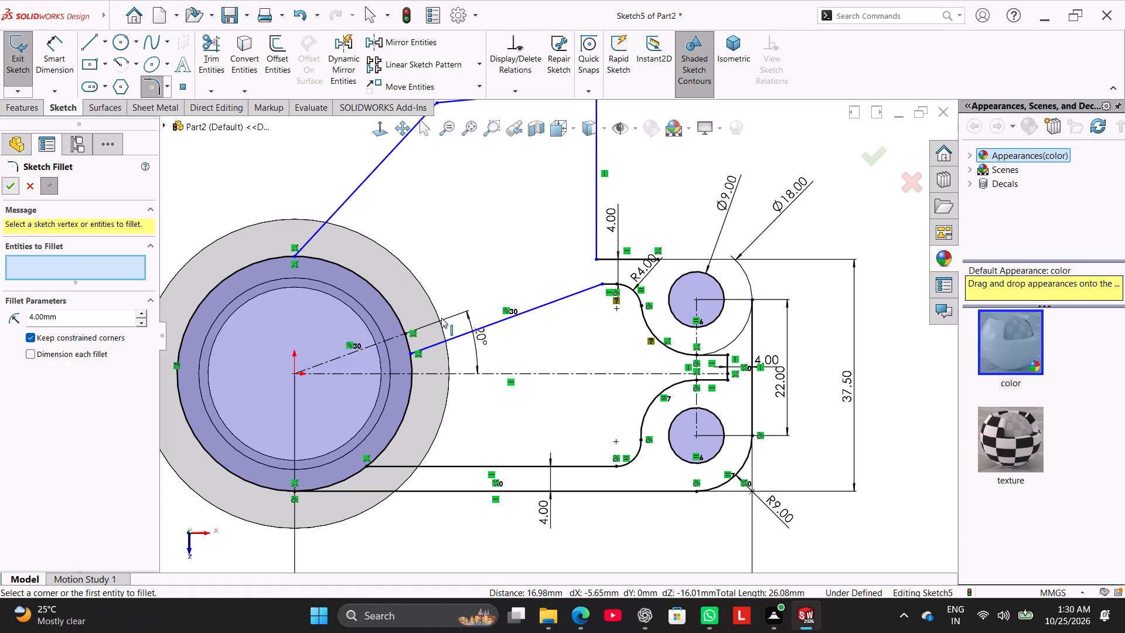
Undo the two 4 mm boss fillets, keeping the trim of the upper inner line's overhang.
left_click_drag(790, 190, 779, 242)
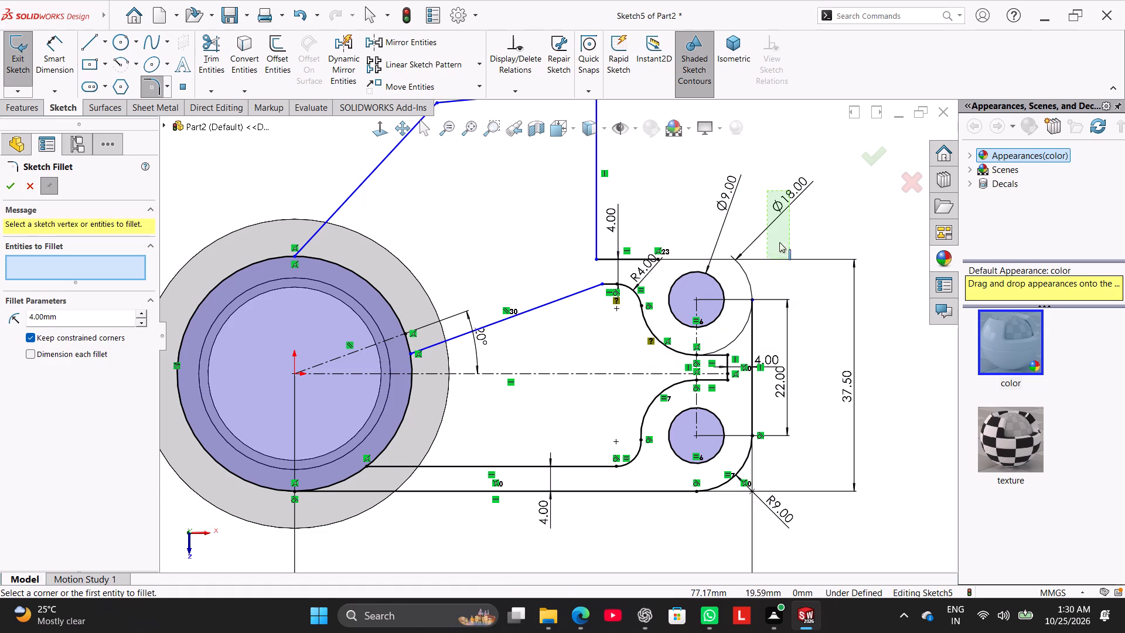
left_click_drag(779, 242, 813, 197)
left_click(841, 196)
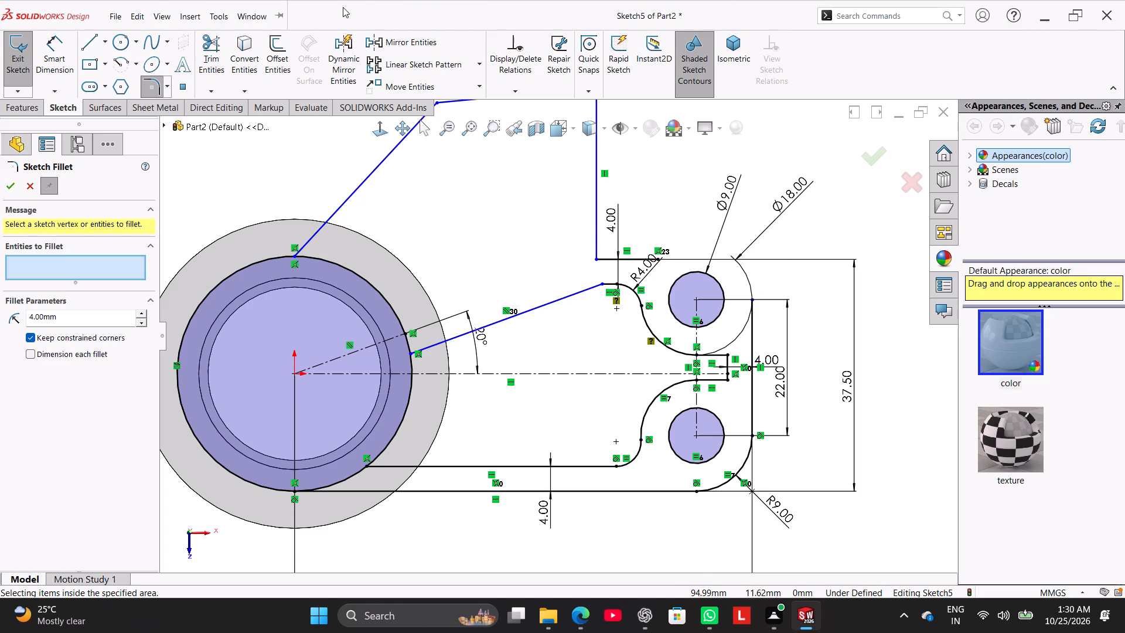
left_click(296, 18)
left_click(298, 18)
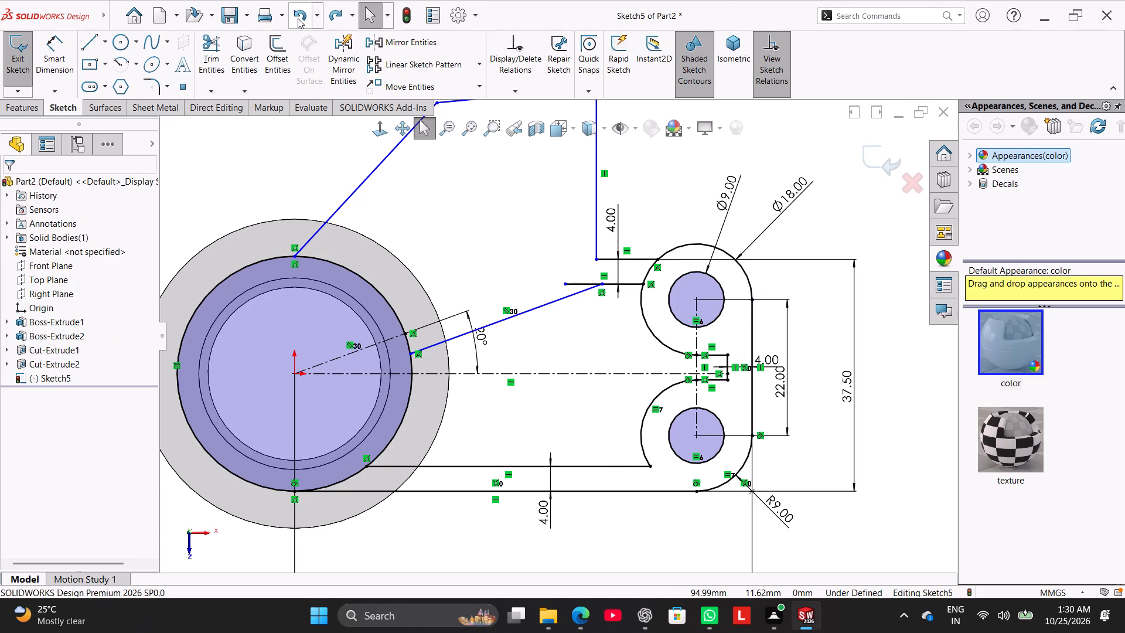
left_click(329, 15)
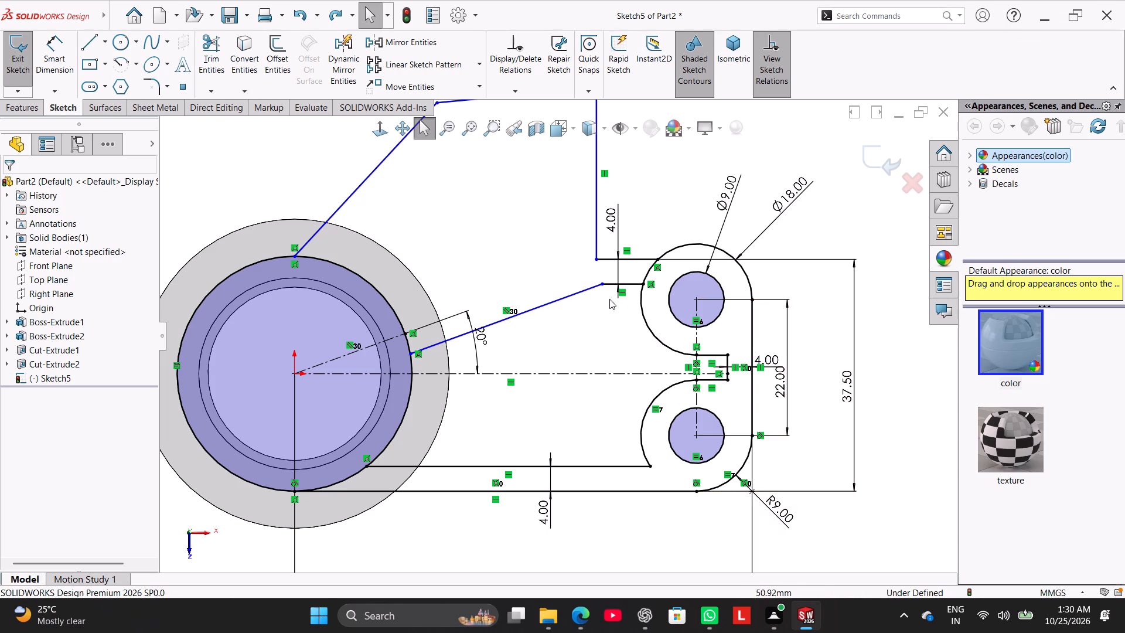
Dimension the height from the sketch's bottom line to the top end of the vertical outline line as 64 mm.
scroll(591, 216, "up", 2)
scroll(599, 213, "down", 1)
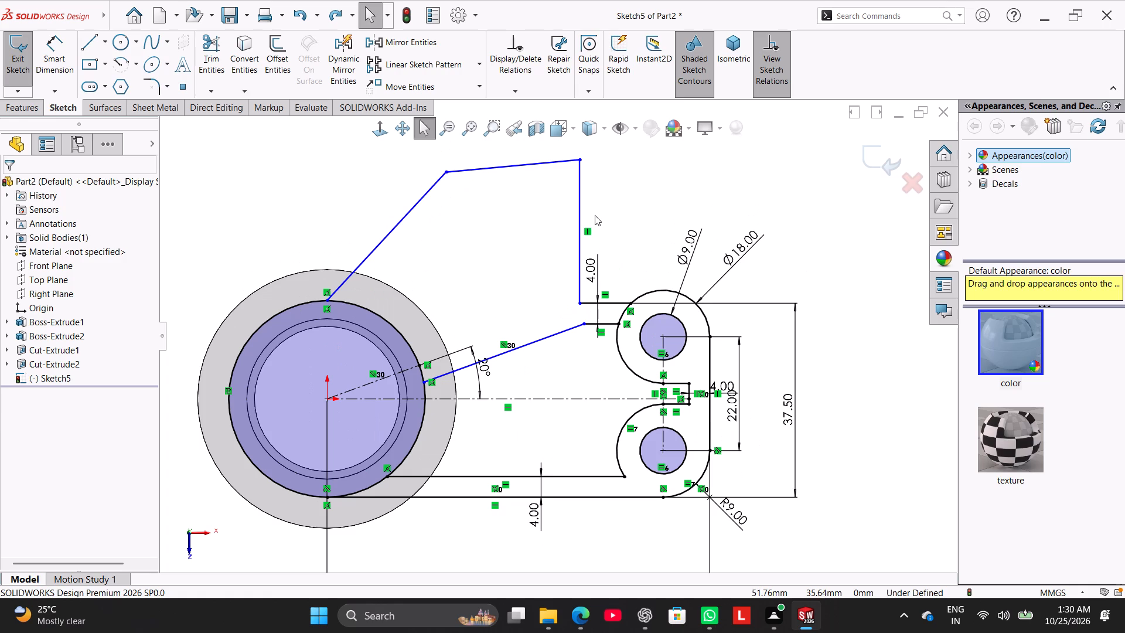
left_click(52, 66)
left_click(580, 156)
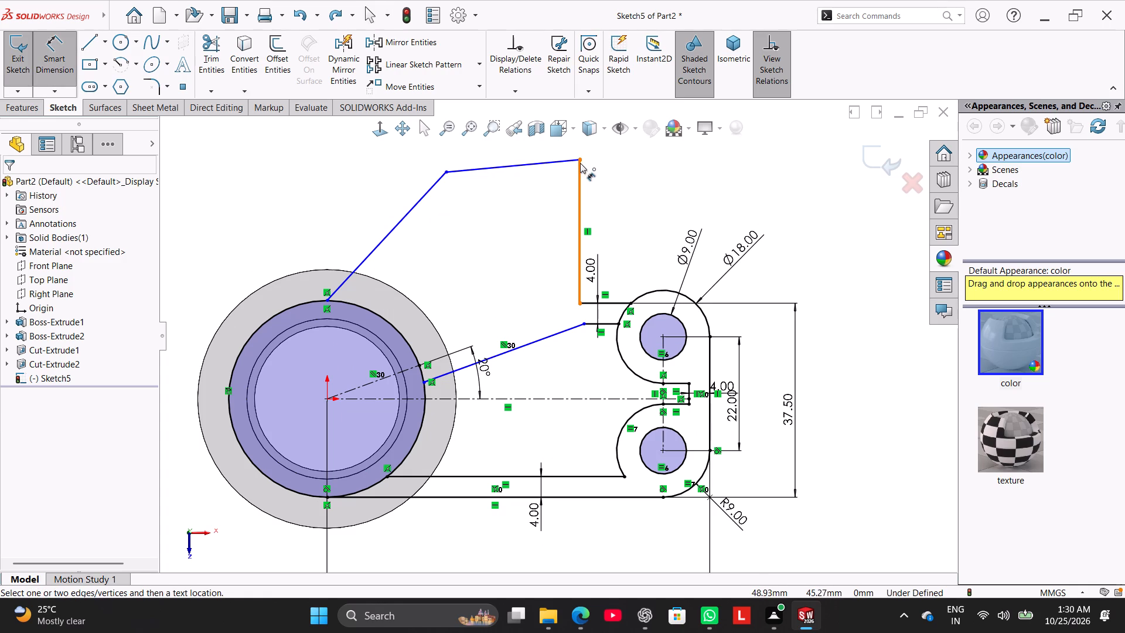
left_click(580, 161)
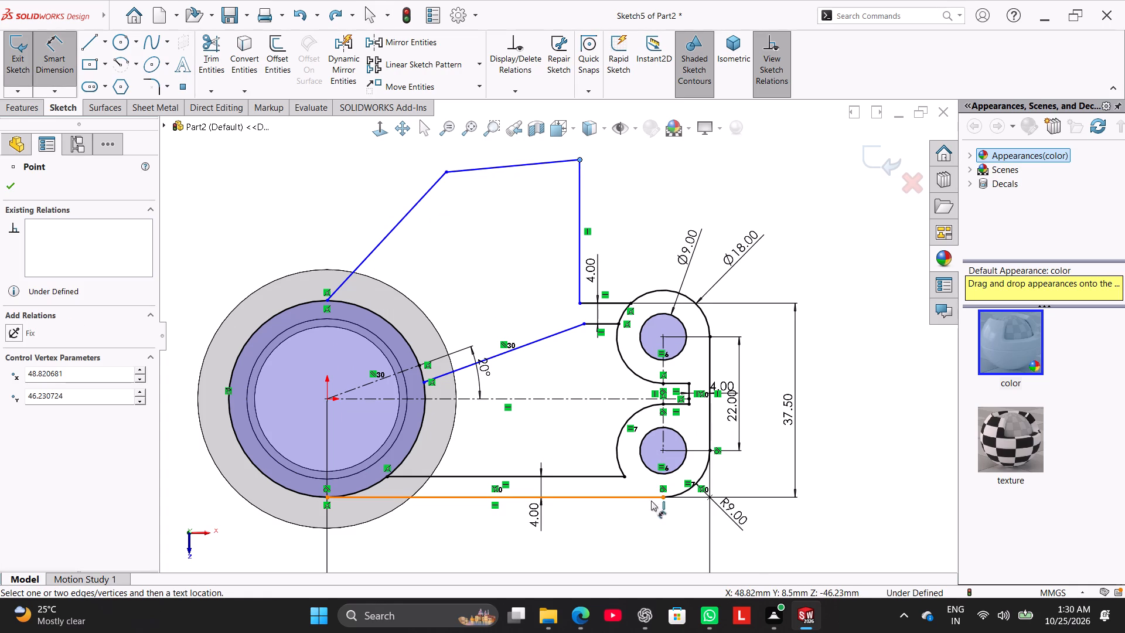
left_click(647, 499)
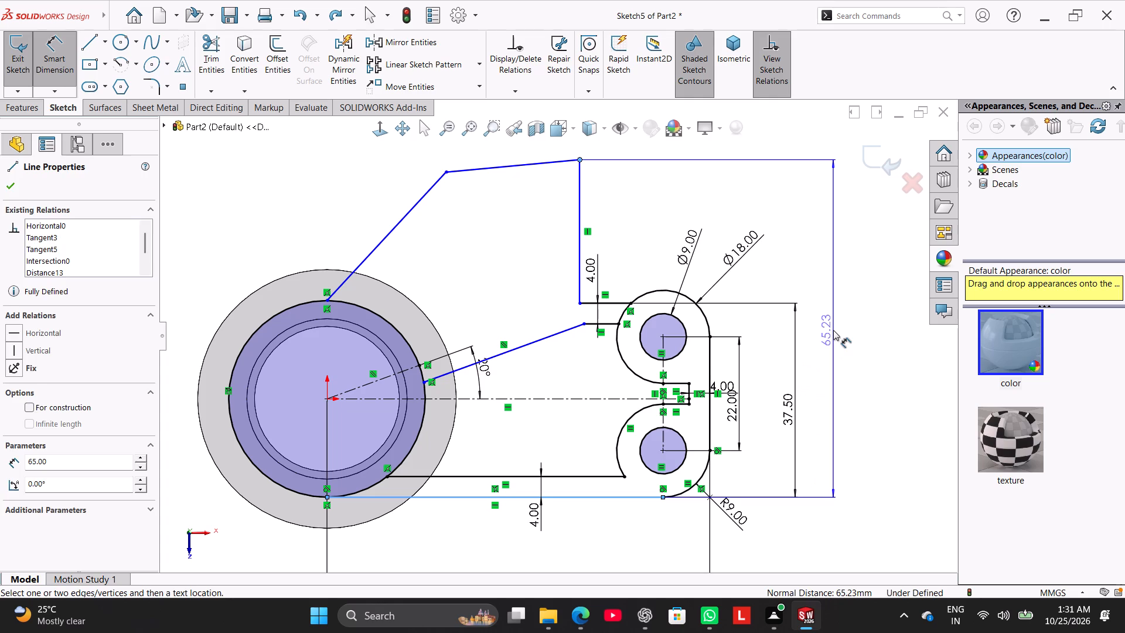
left_click(833, 330)
type("64")
key("Return")
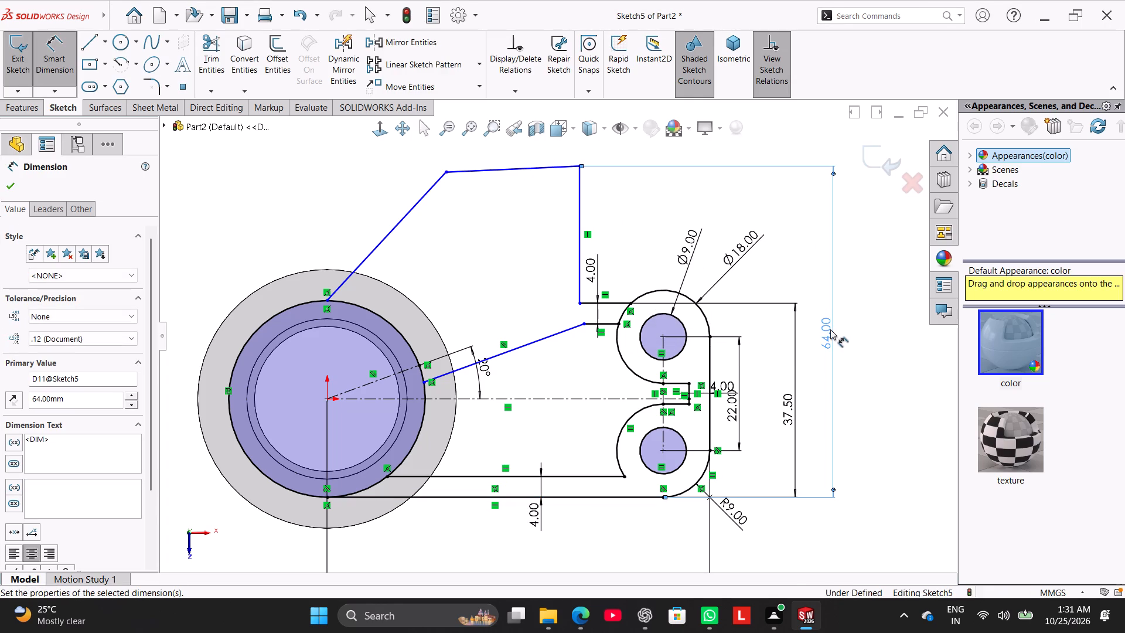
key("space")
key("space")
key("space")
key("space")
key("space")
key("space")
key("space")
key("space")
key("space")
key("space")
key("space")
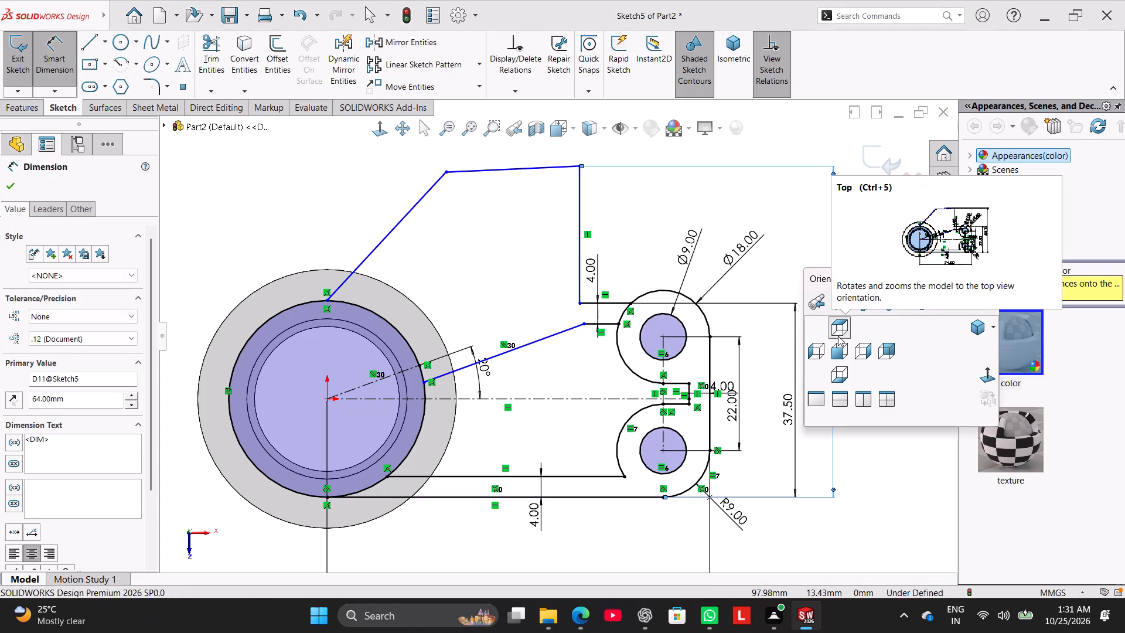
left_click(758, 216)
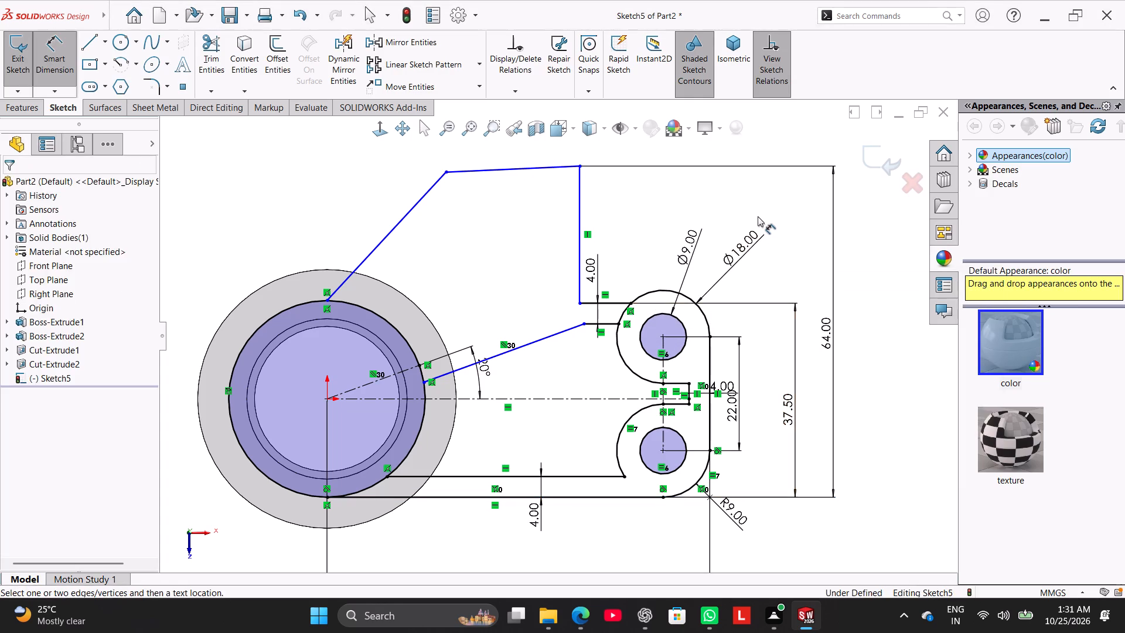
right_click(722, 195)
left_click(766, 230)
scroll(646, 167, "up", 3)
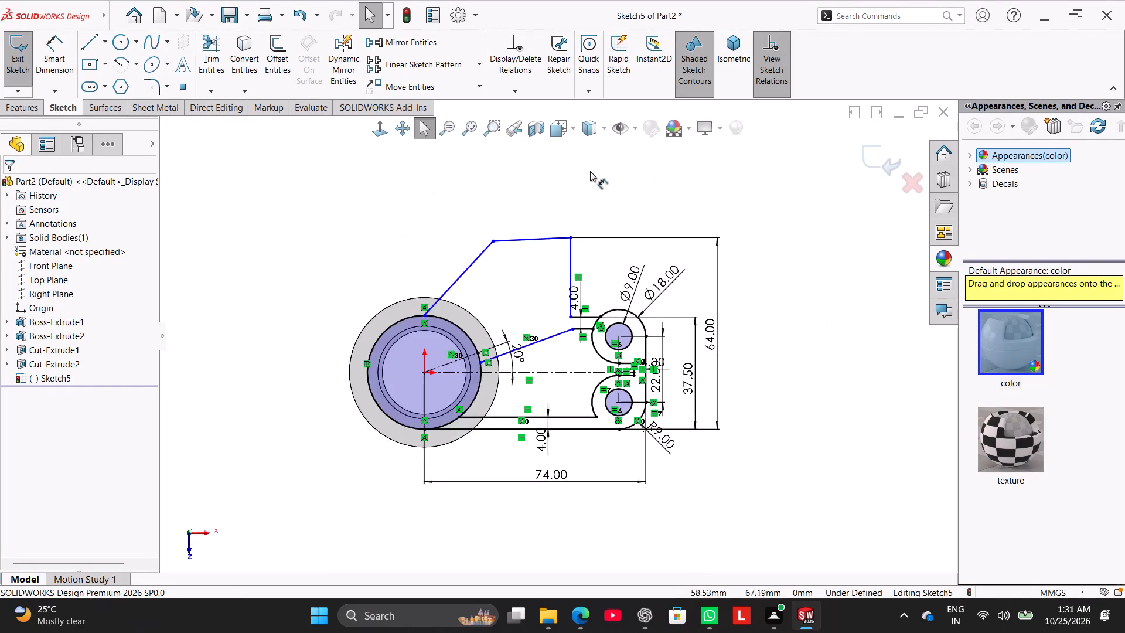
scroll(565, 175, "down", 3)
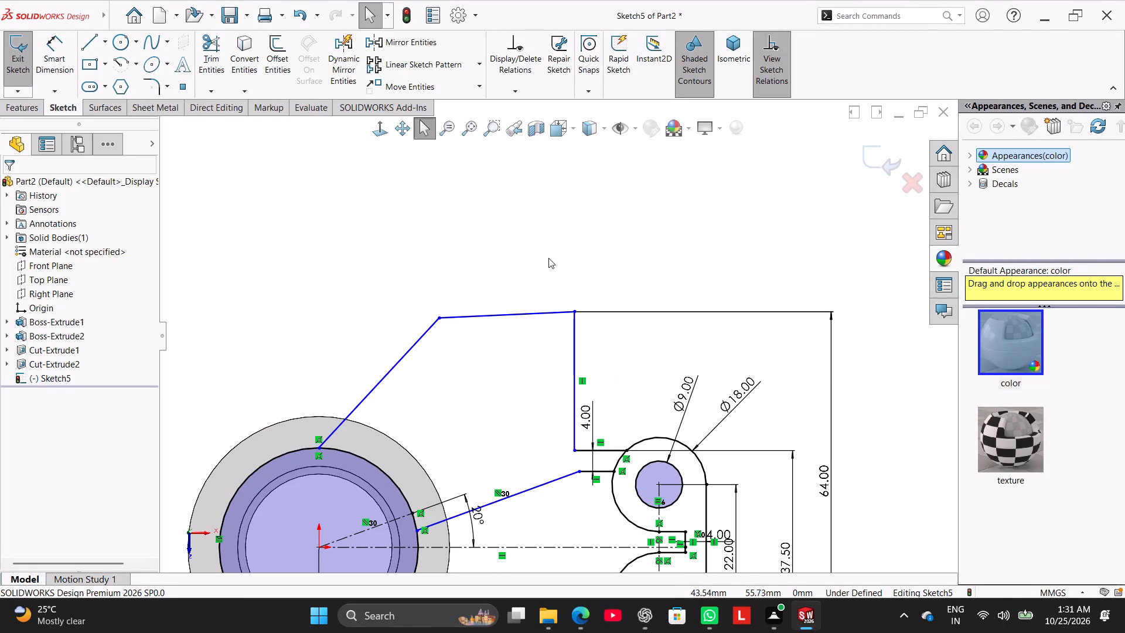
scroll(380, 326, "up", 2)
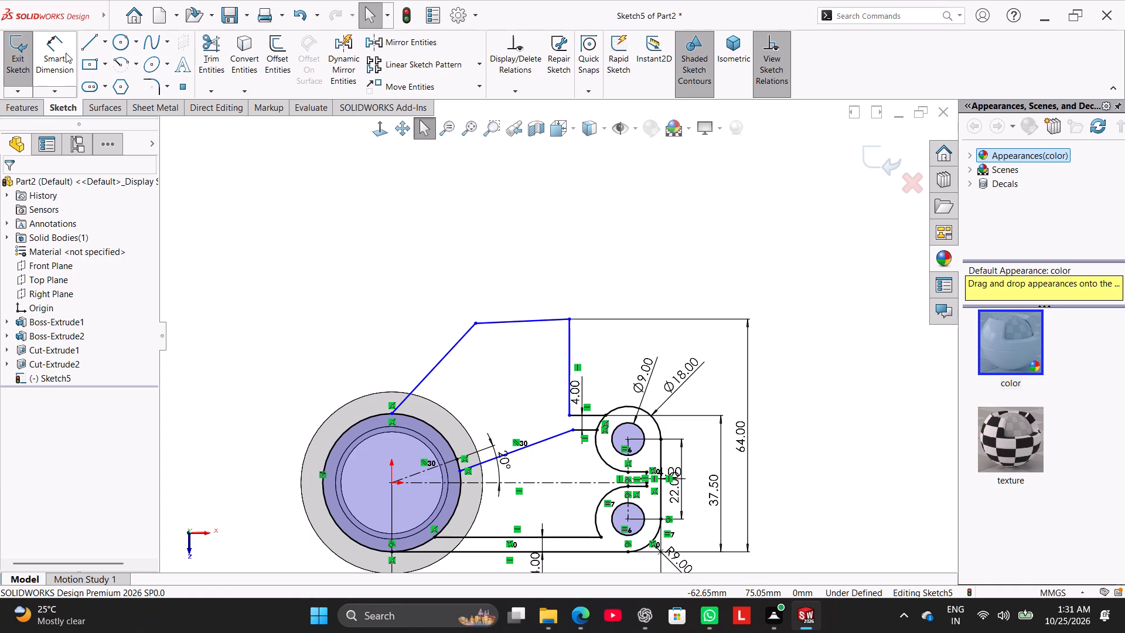
Draw a vertical centerline about 61 mm long upward from the origin.
left_click(103, 47)
left_click(117, 73)
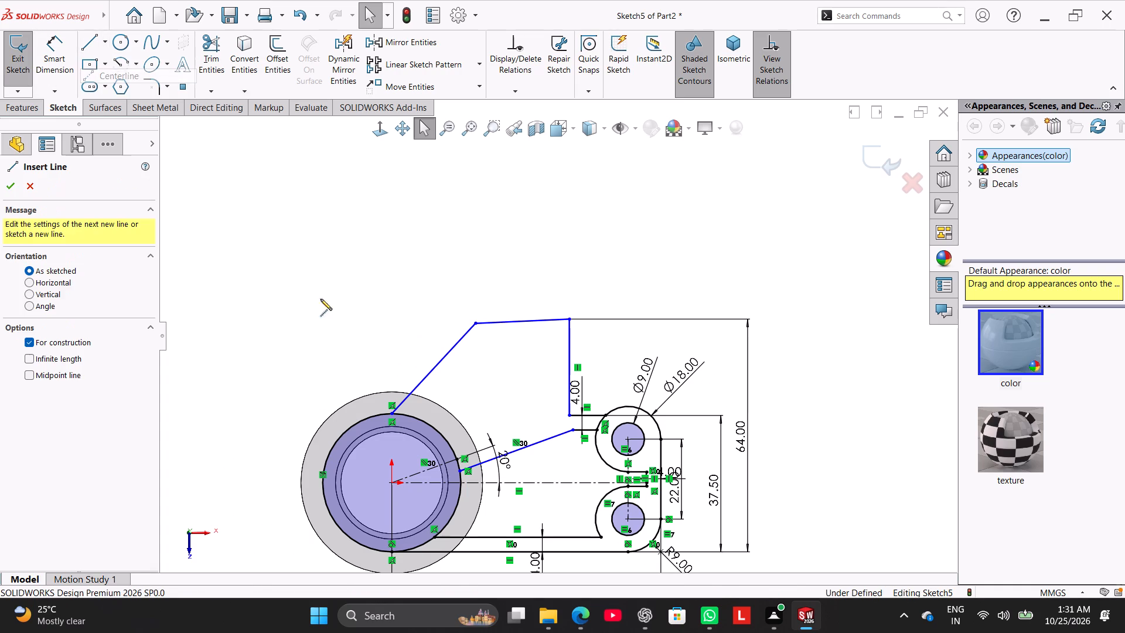
left_click(394, 482)
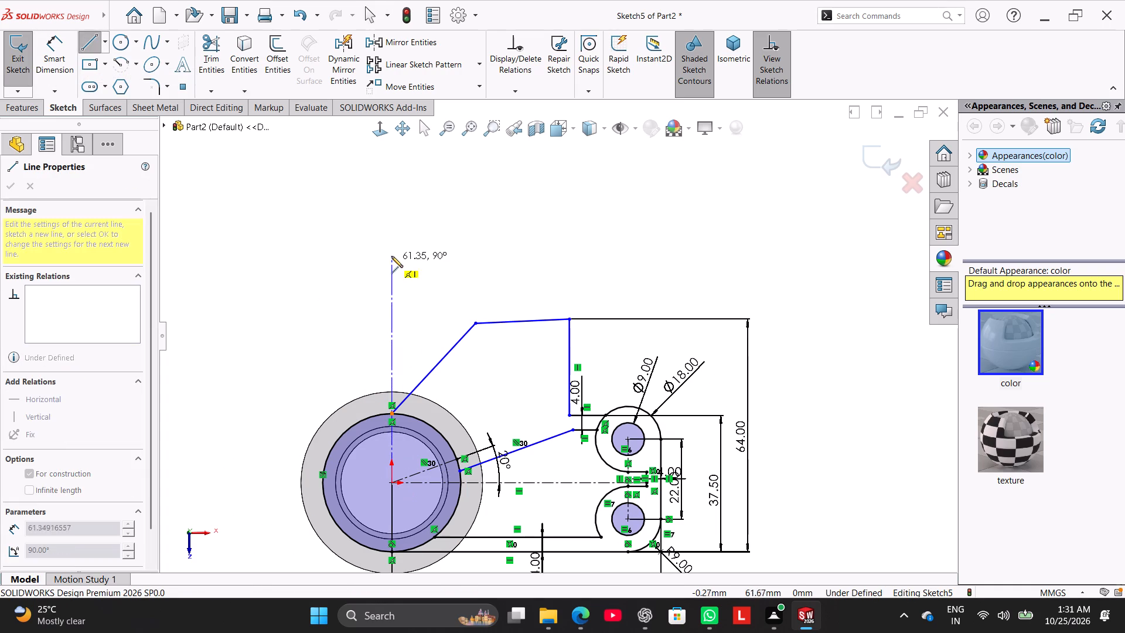
left_click(391, 246)
right_click(418, 231)
left_click(442, 236)
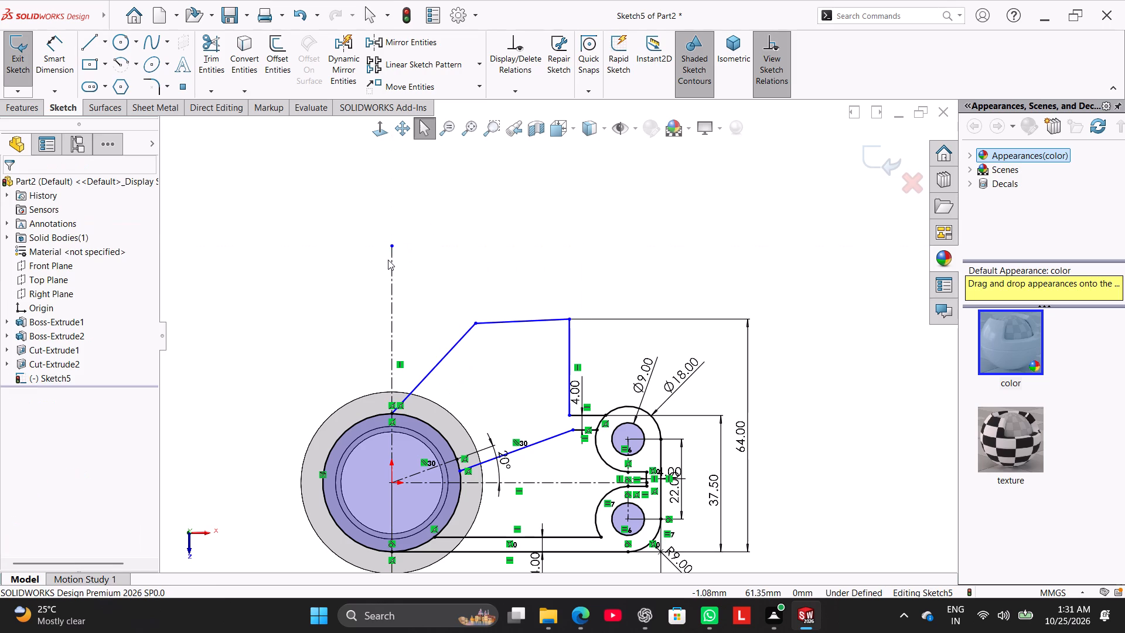
Dimension the angle between the vertical centerline and the slanted outline line above the cylinder as 35°.
left_click(67, 59)
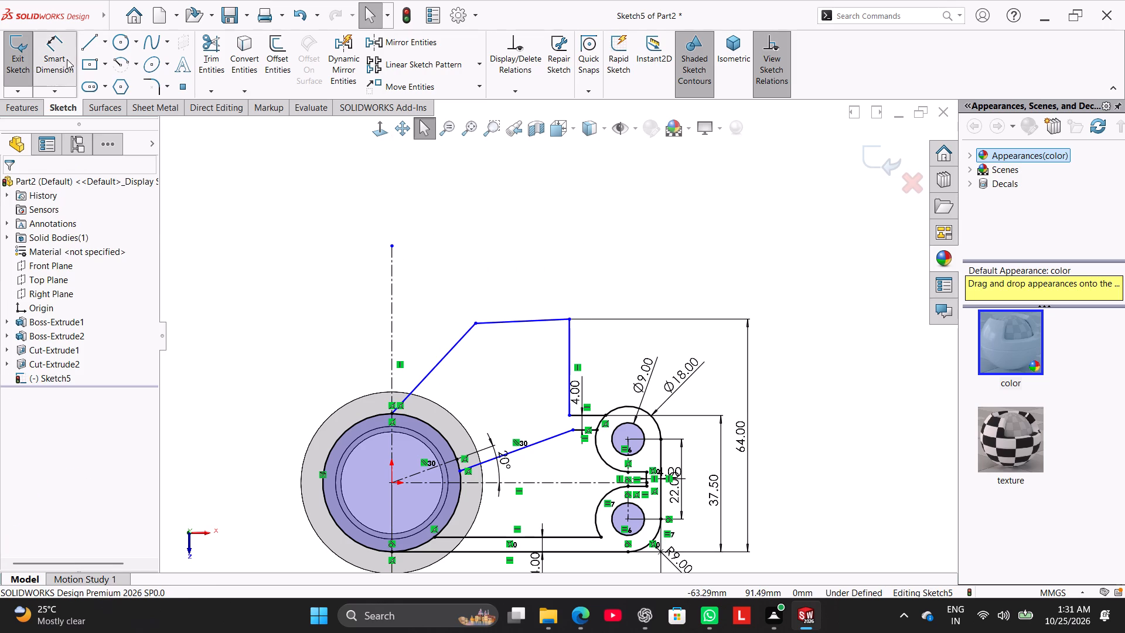
left_click(443, 356)
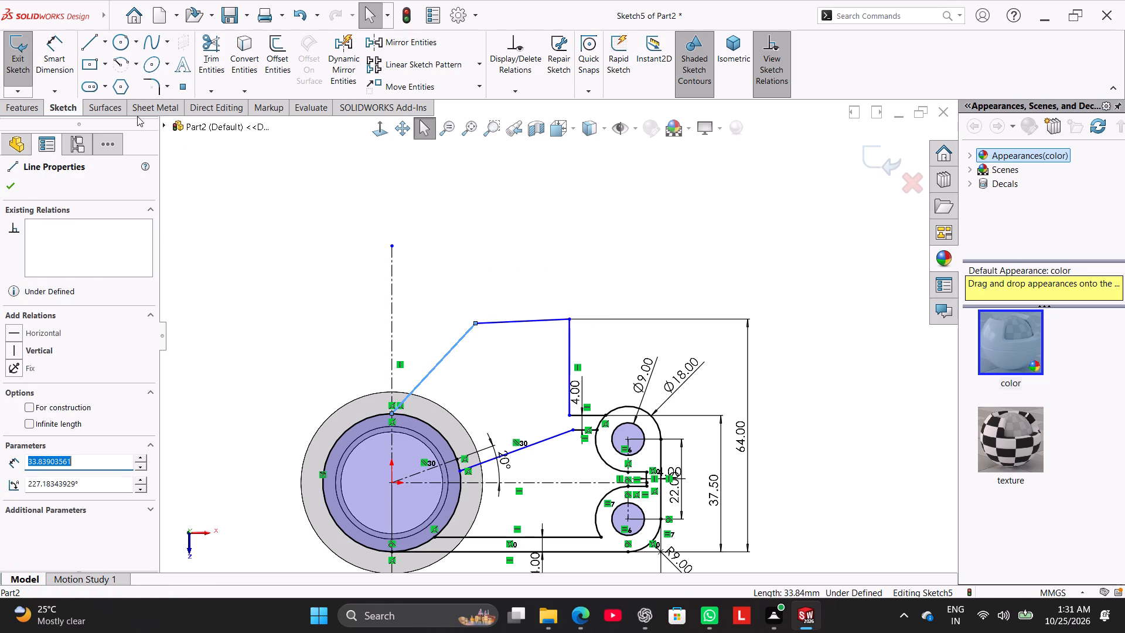
left_click(67, 59)
left_click(449, 355)
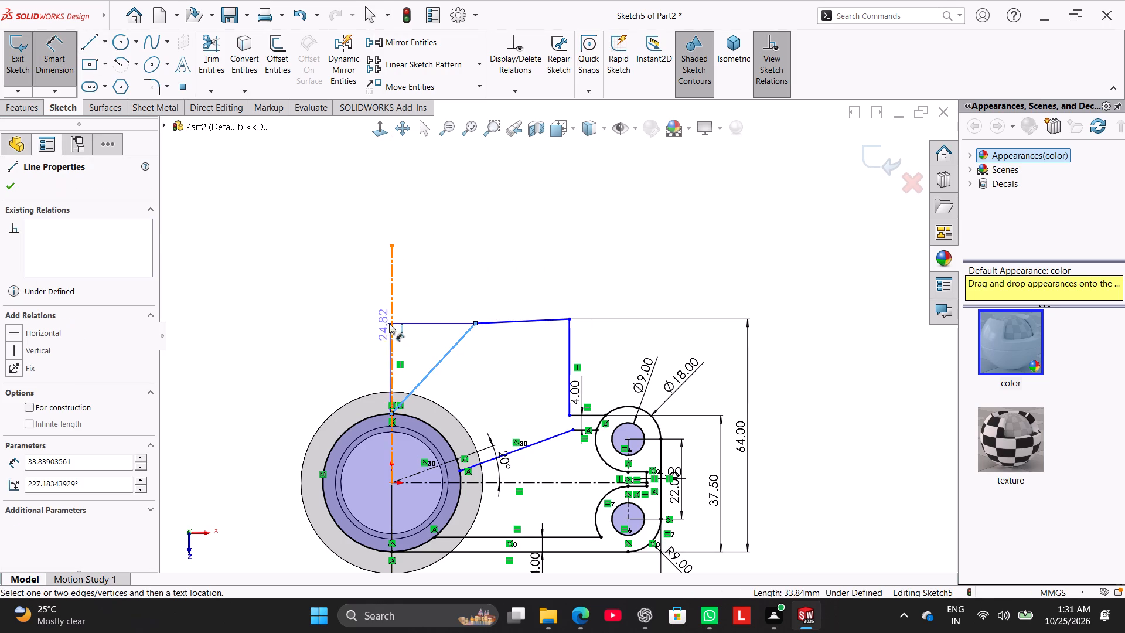
left_click(391, 324)
left_click(414, 332)
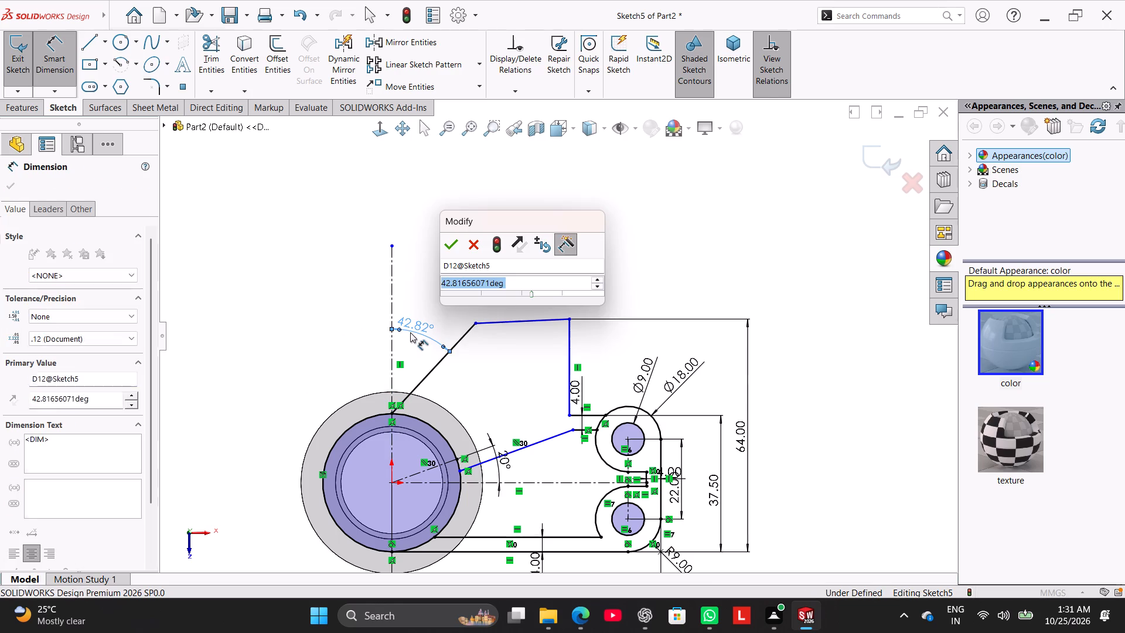
type("35")
key("Return")
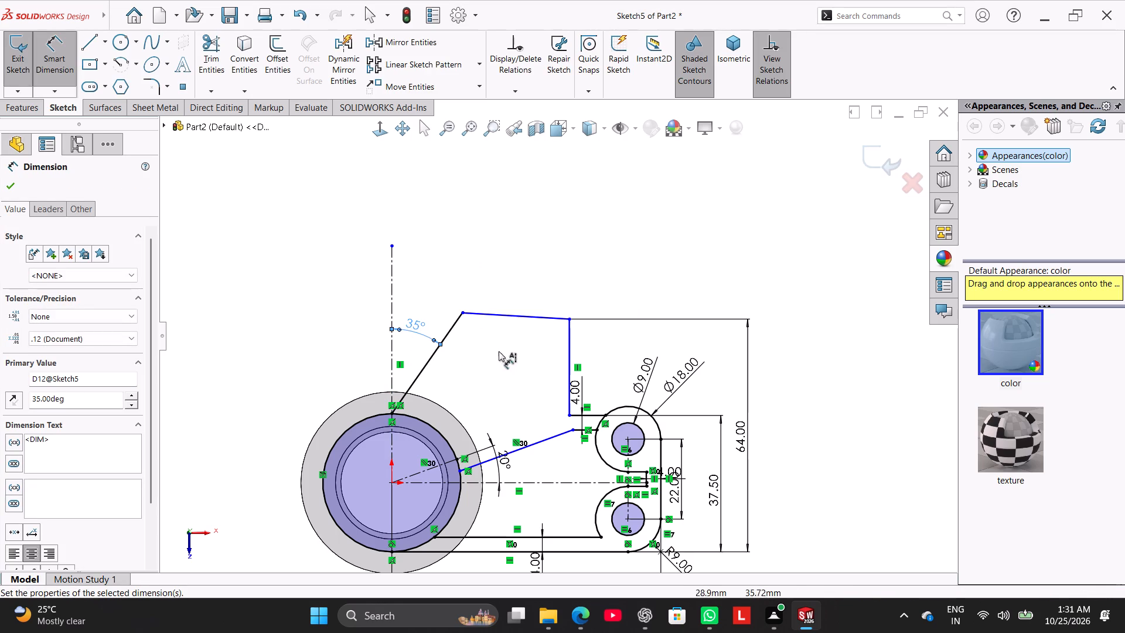
right_click(512, 254)
left_click(548, 292)
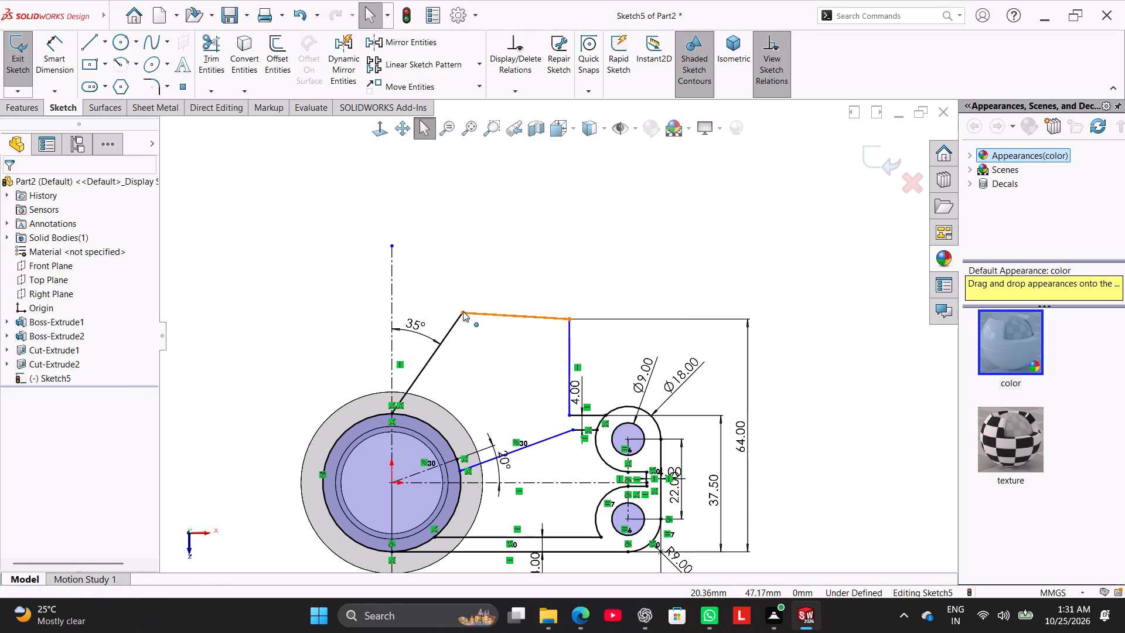
Move the corner between the slanted line and the top outline line down, slightly below the vertical line's top end.
left_click_drag(463, 311, 463, 331)
left_click(451, 267)
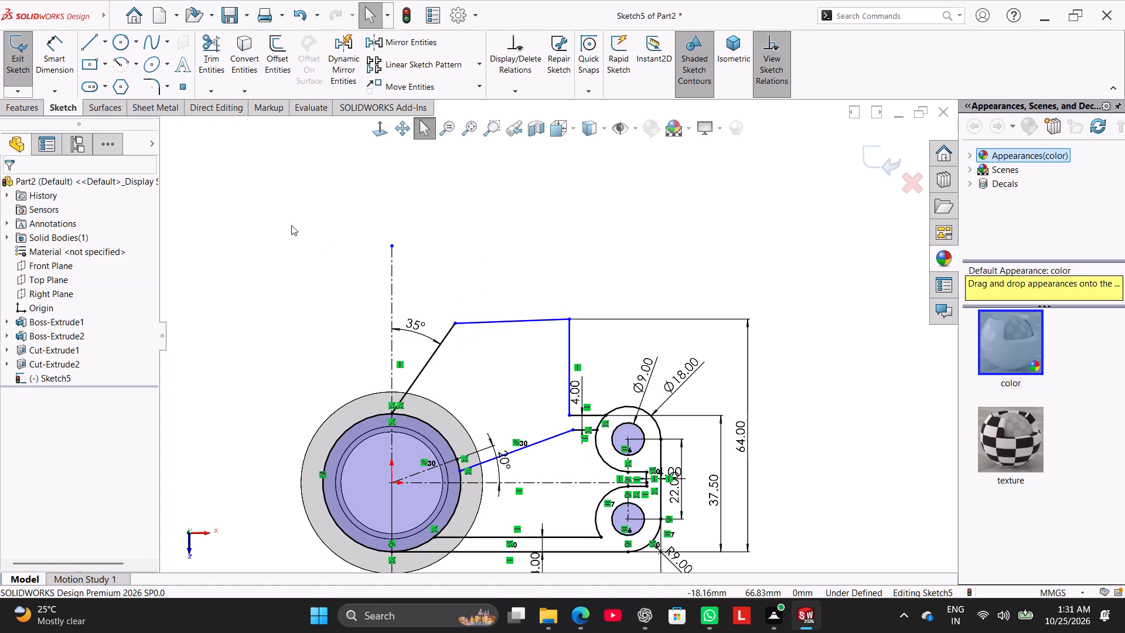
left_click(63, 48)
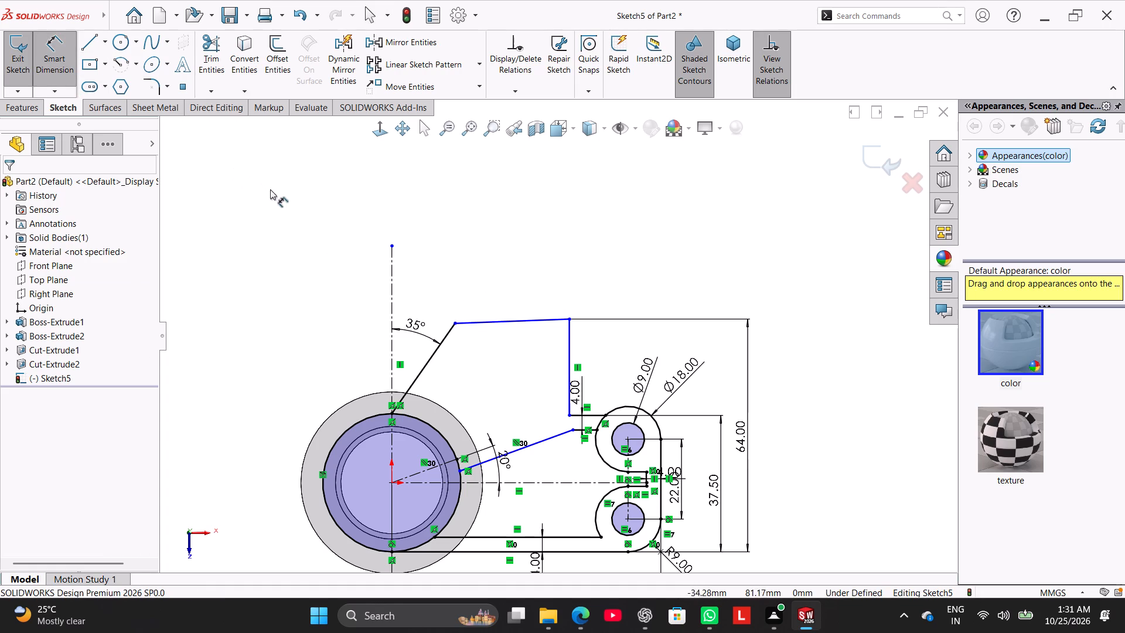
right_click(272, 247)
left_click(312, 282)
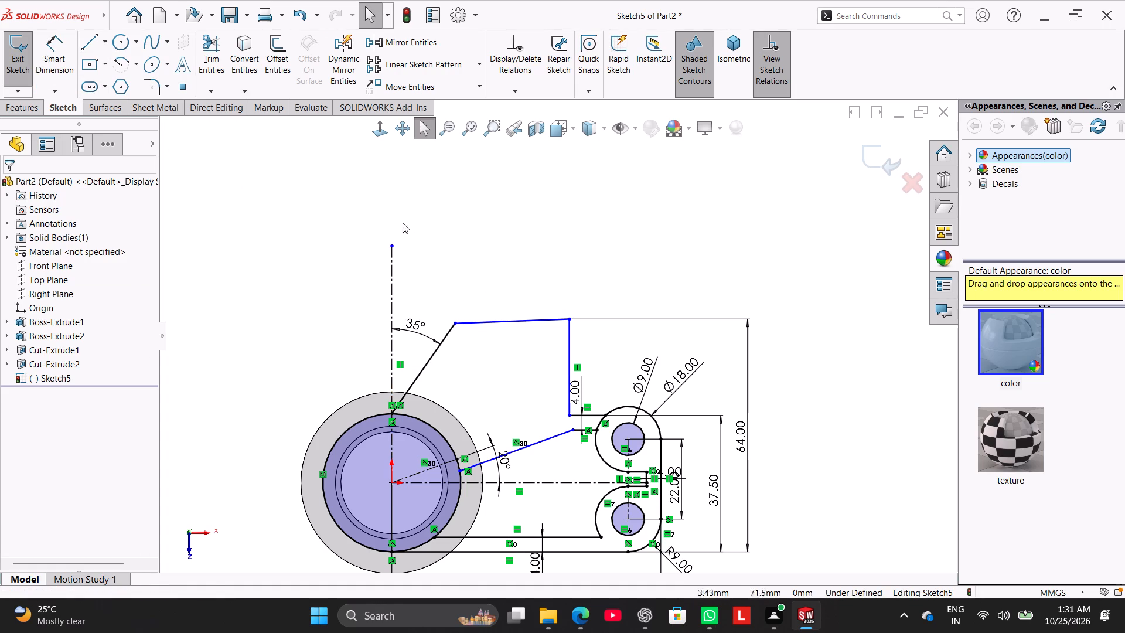
Shorten the vertical centerline to 19 mm so that it ends at the top of the cylinder circle.
left_click_drag(394, 246, 389, 312)
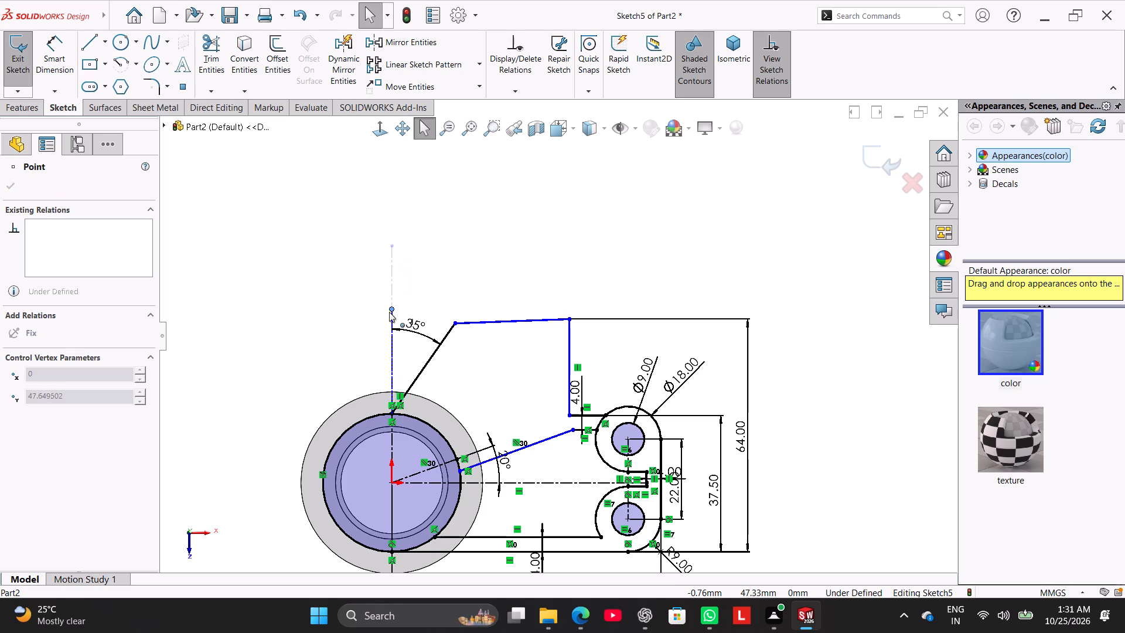
left_click_drag(389, 312, 381, 415)
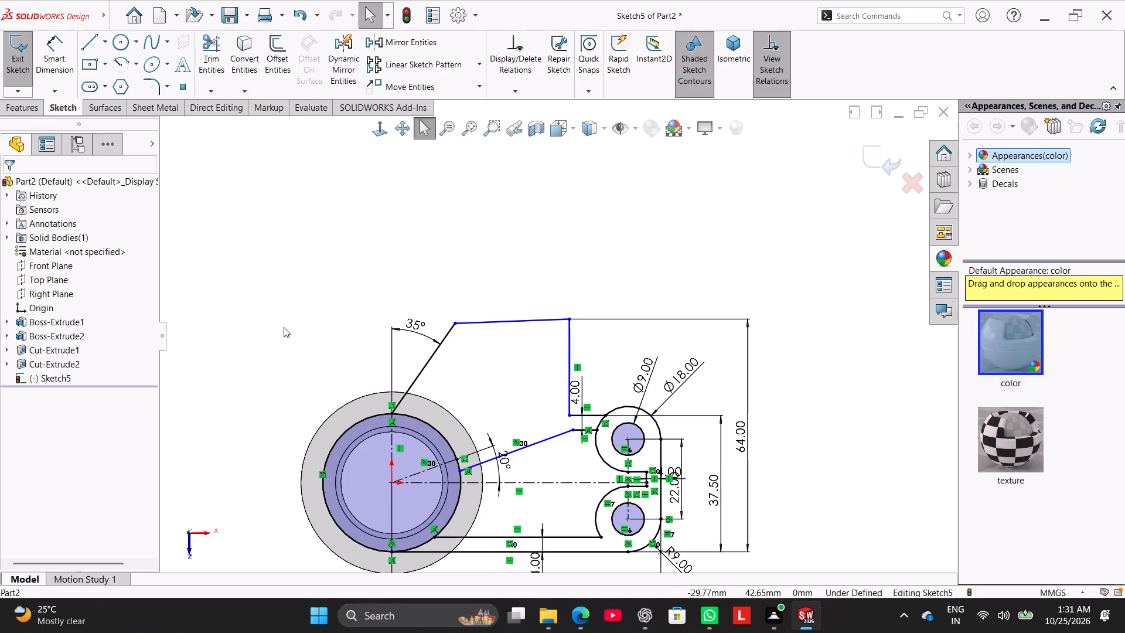
left_click(284, 327)
Dimension the top outline line at 5° to the horizontal and place the dimension beyond the line's lower end.
left_click(57, 59)
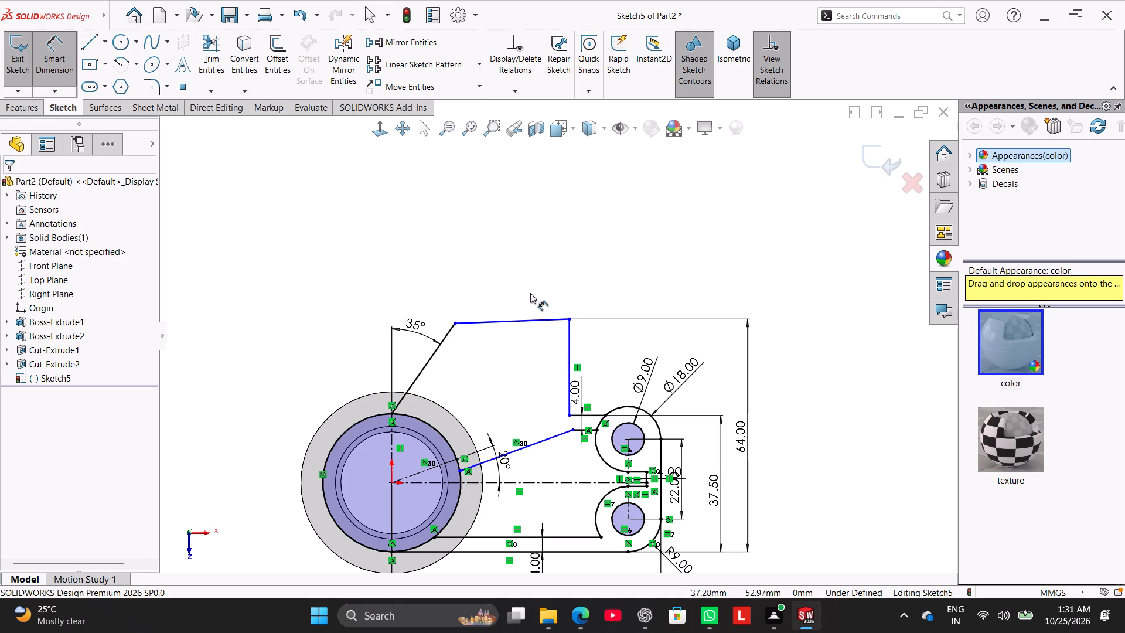
left_click(520, 319)
left_click(570, 318)
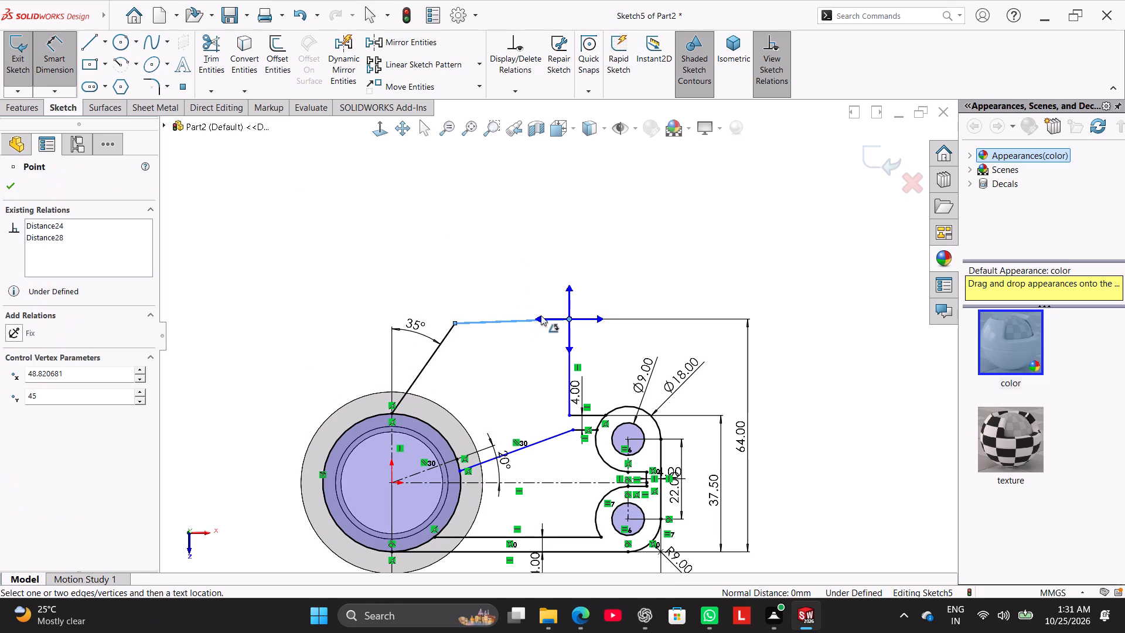
left_click(541, 315)
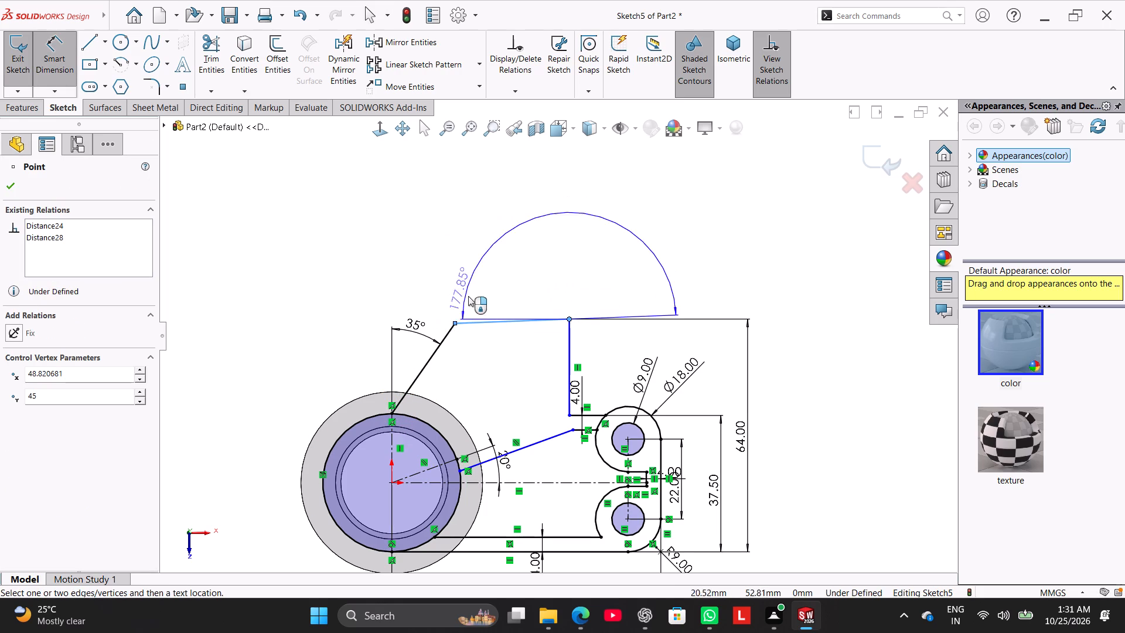
scroll(485, 309, "down", 4)
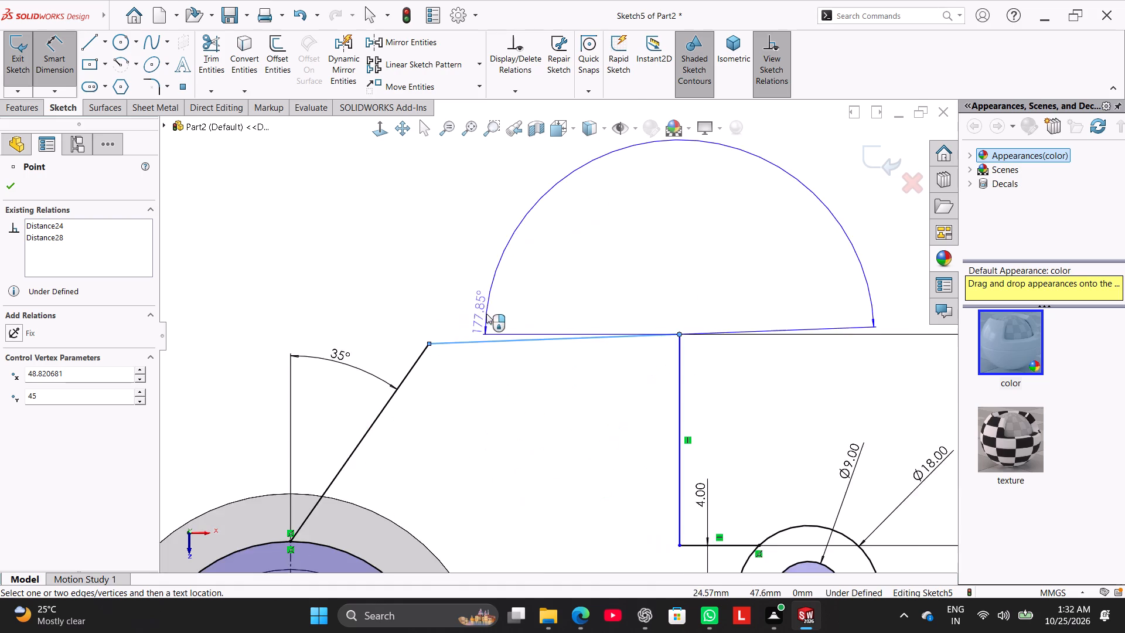
scroll(486, 314, "down", 2)
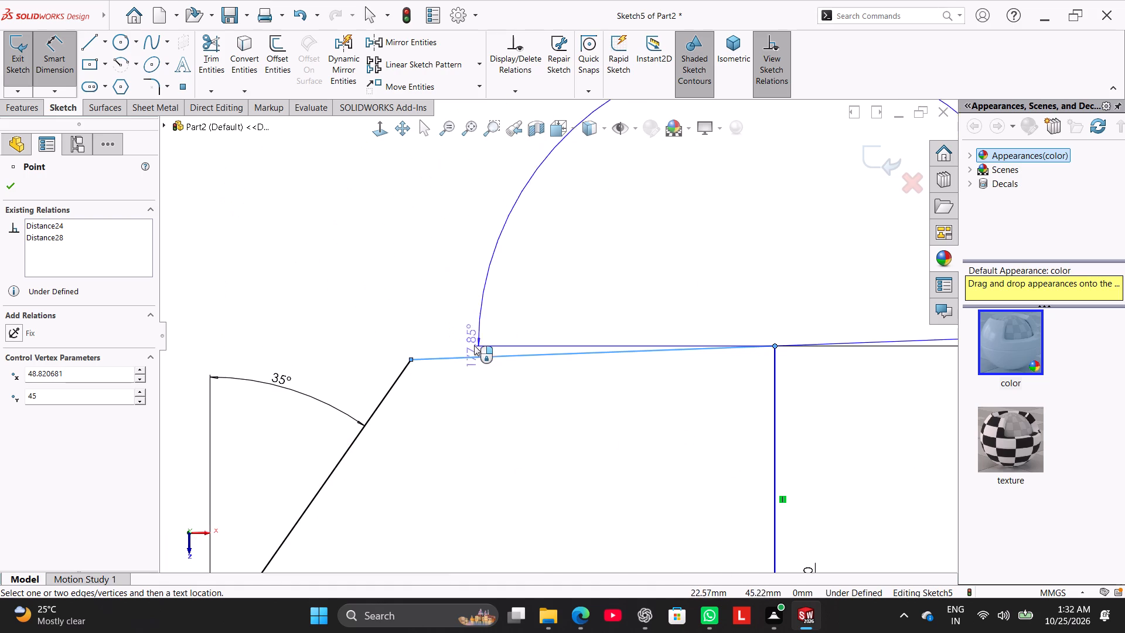
left_click(477, 348)
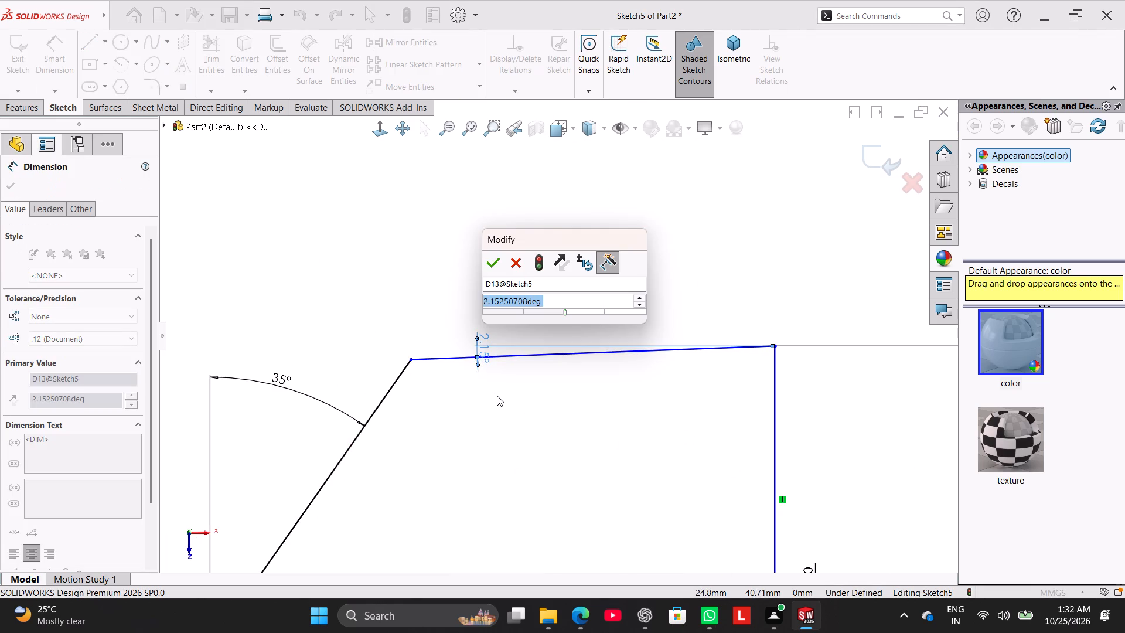
key("5")
key("Return")
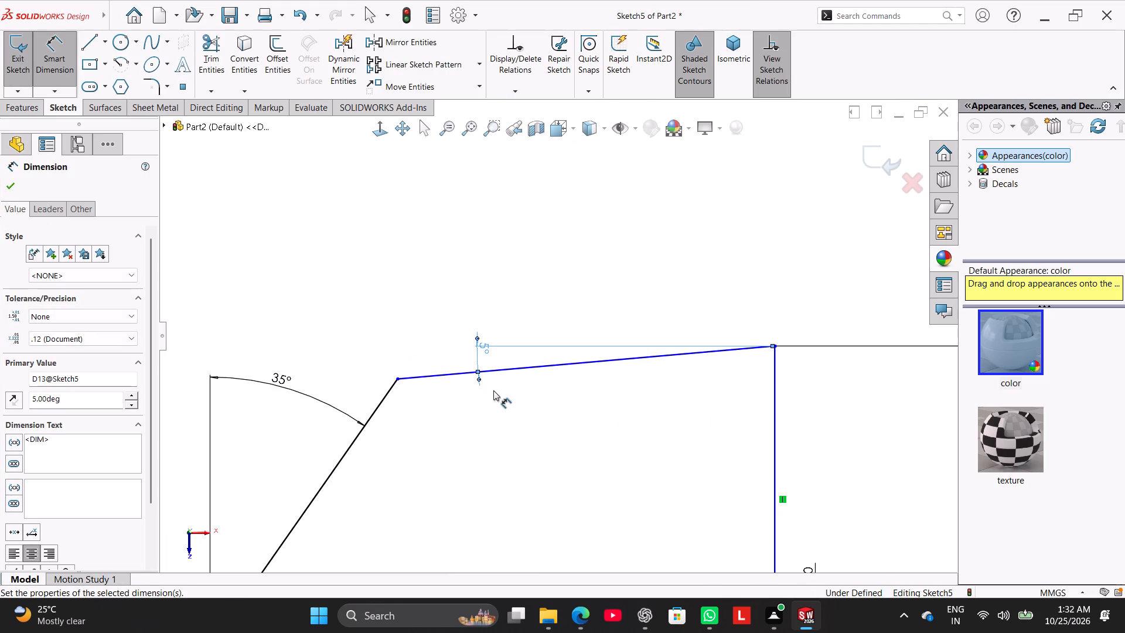
right_click(404, 265)
left_click(446, 300)
left_click_drag(478, 344, 369, 339)
left_click(336, 275)
Dimension the horizontal width of the sloping top outline line as 25 mm.
left_click(64, 55)
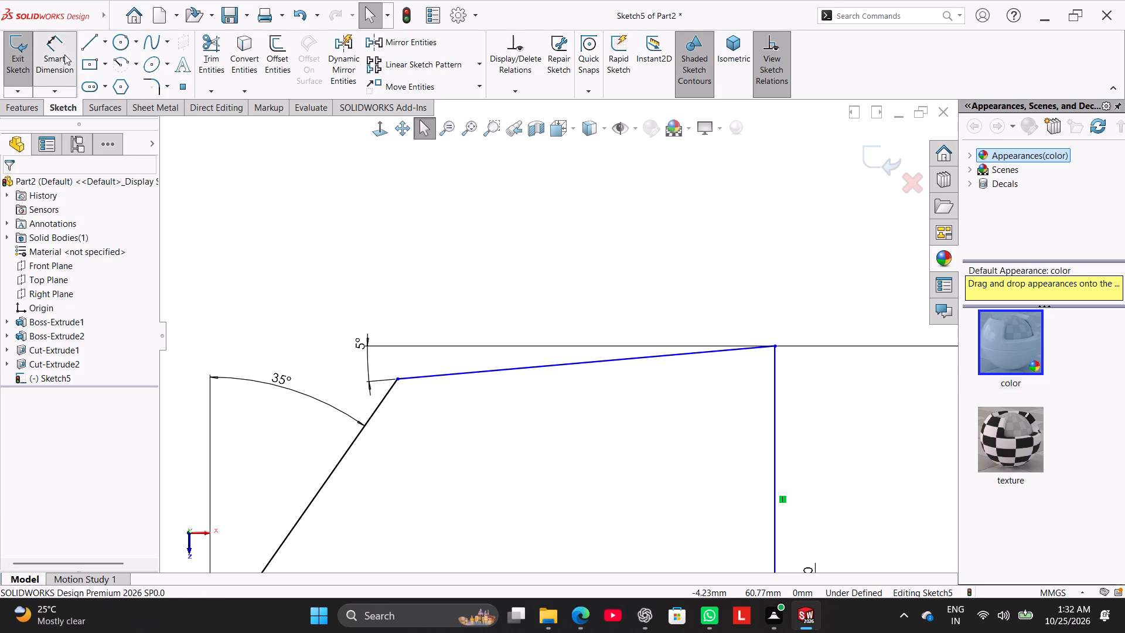
left_click(500, 370)
left_click(494, 311)
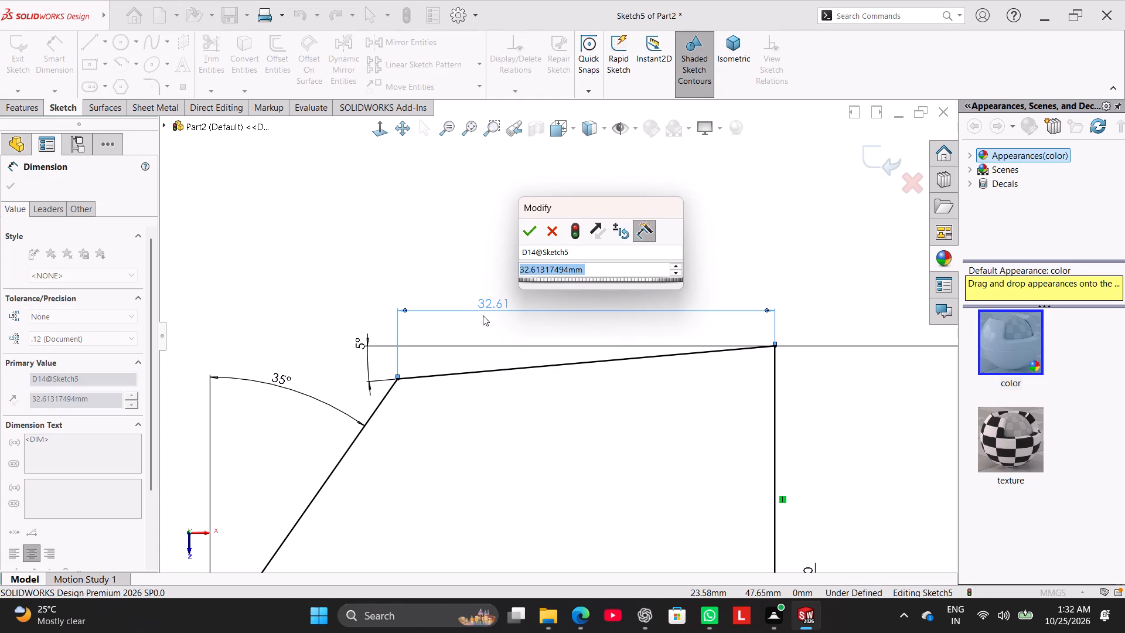
type("25")
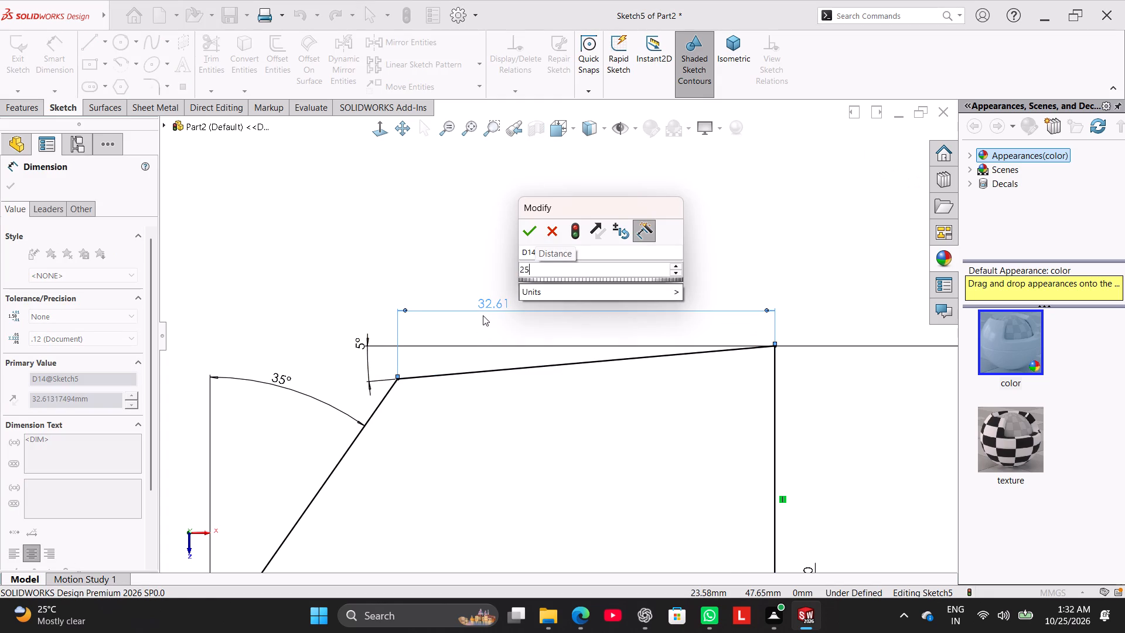
key("Return")
right_click(446, 246)
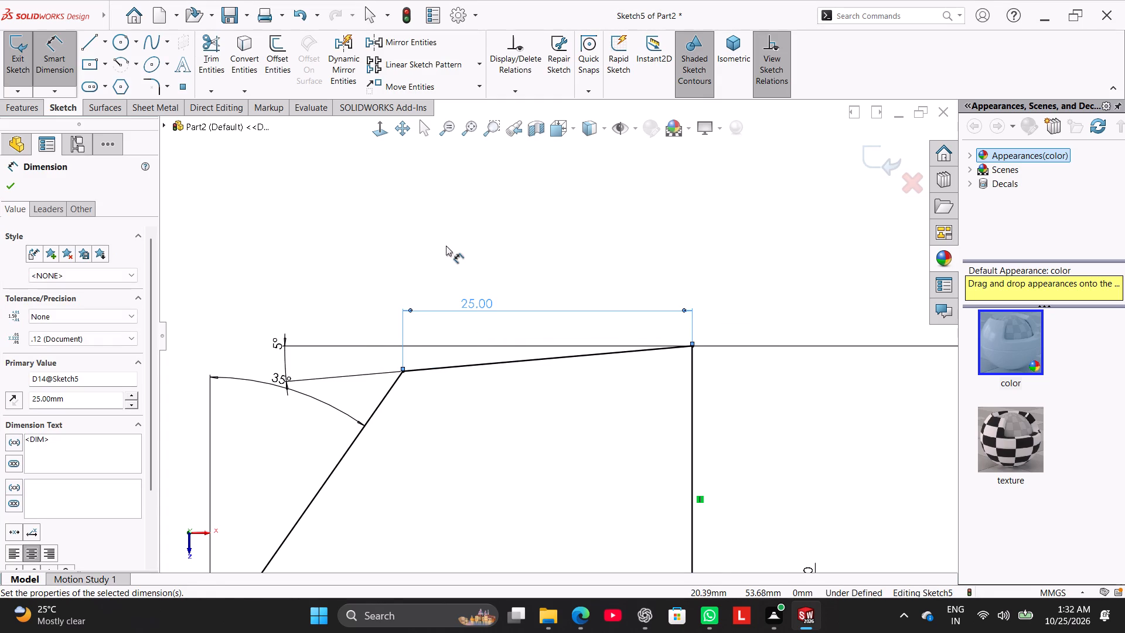
left_click(499, 279)
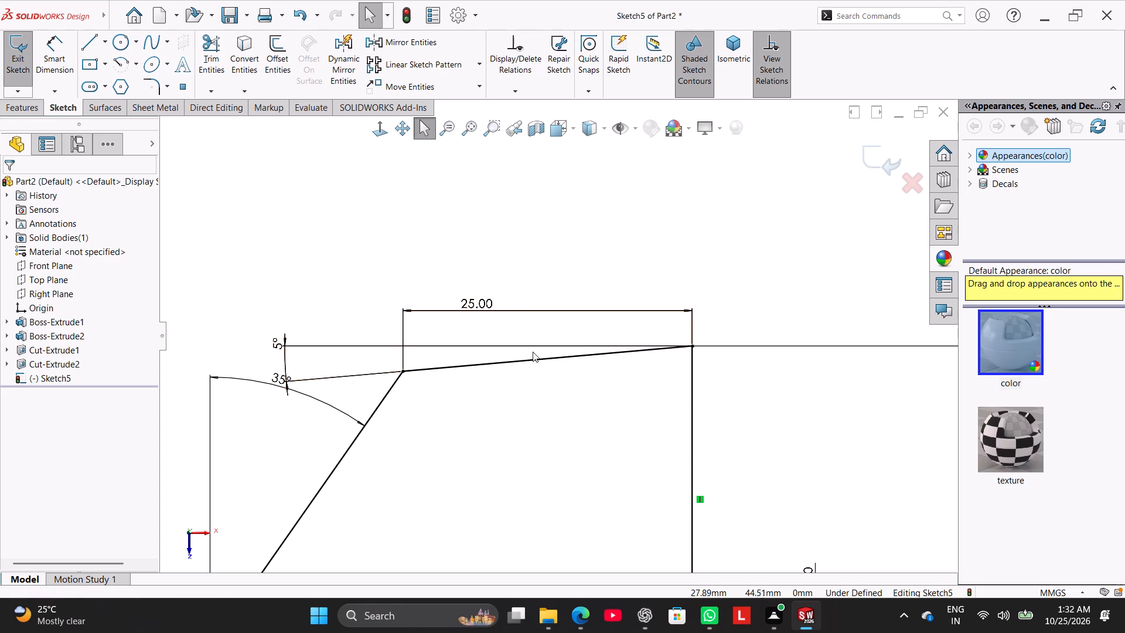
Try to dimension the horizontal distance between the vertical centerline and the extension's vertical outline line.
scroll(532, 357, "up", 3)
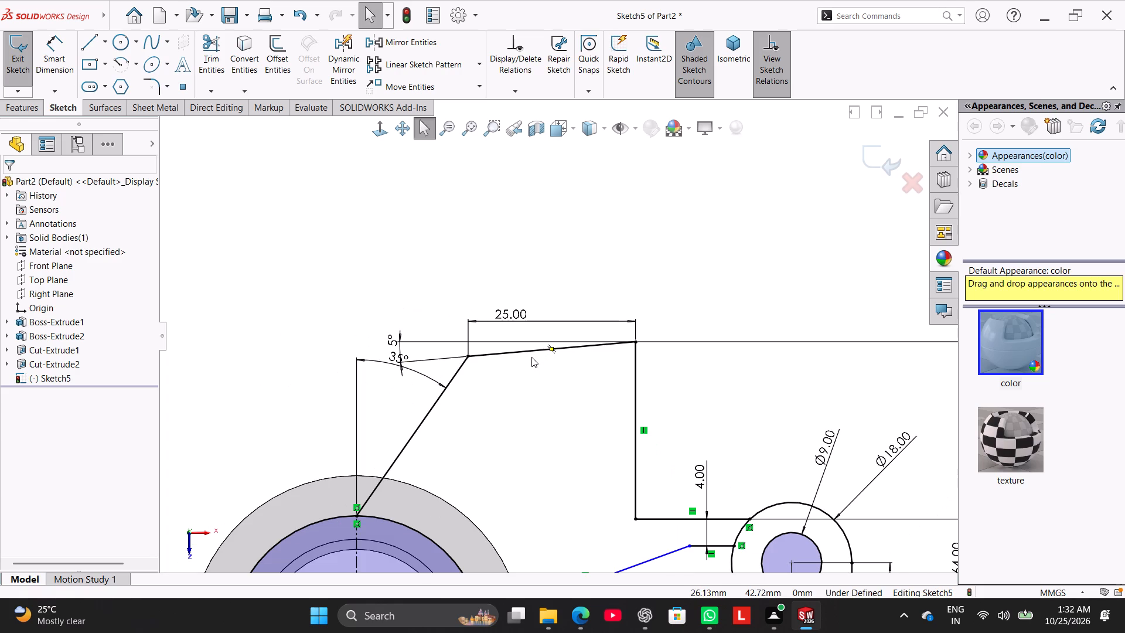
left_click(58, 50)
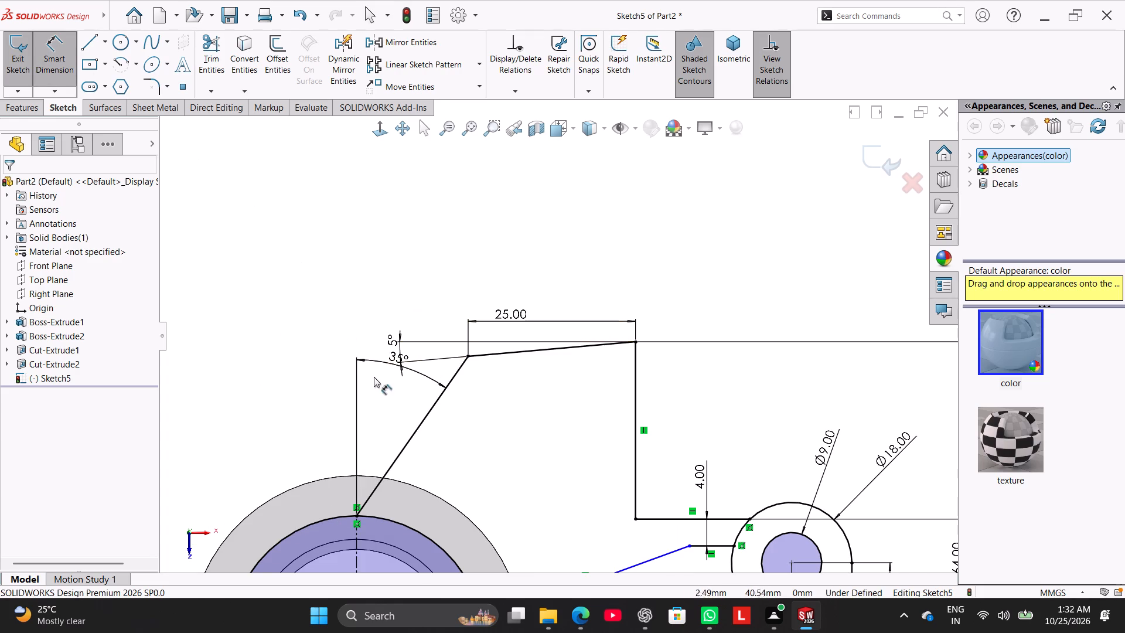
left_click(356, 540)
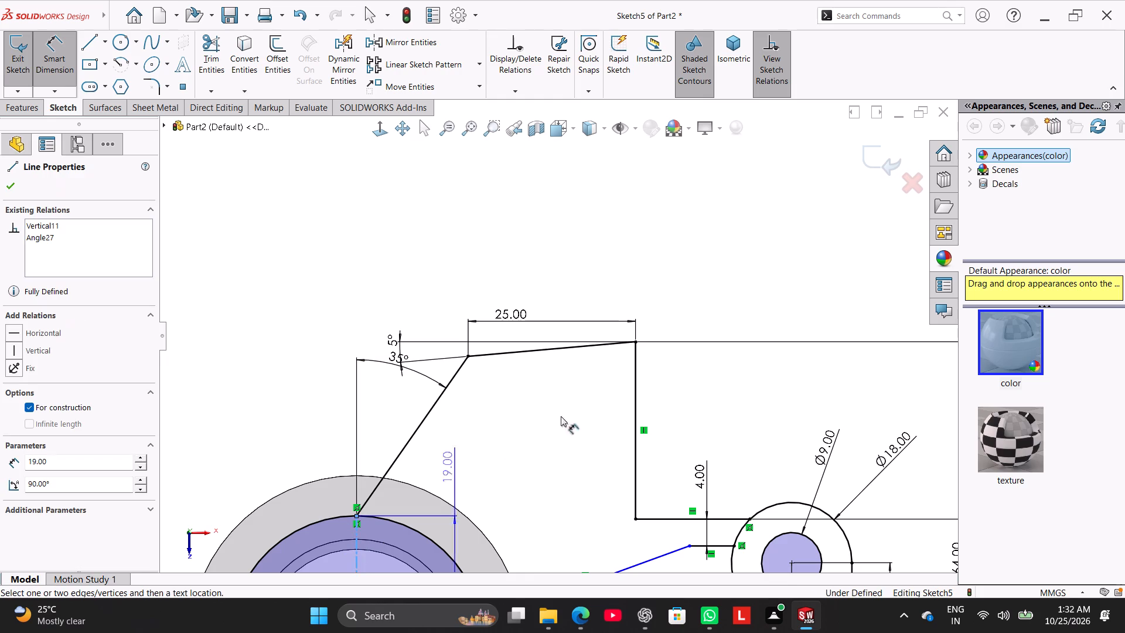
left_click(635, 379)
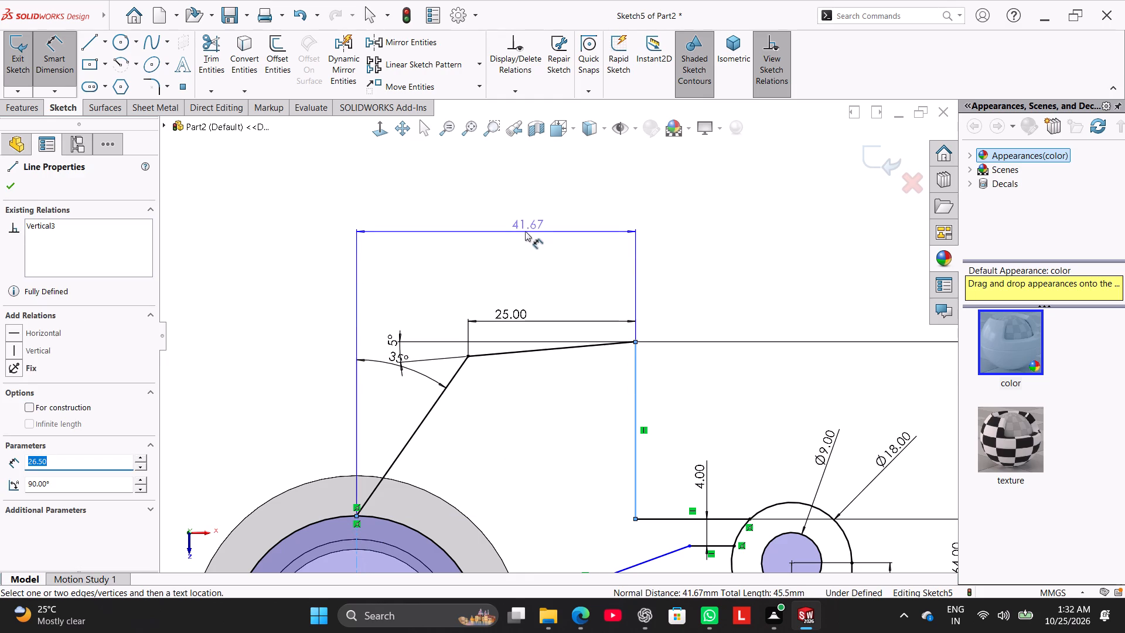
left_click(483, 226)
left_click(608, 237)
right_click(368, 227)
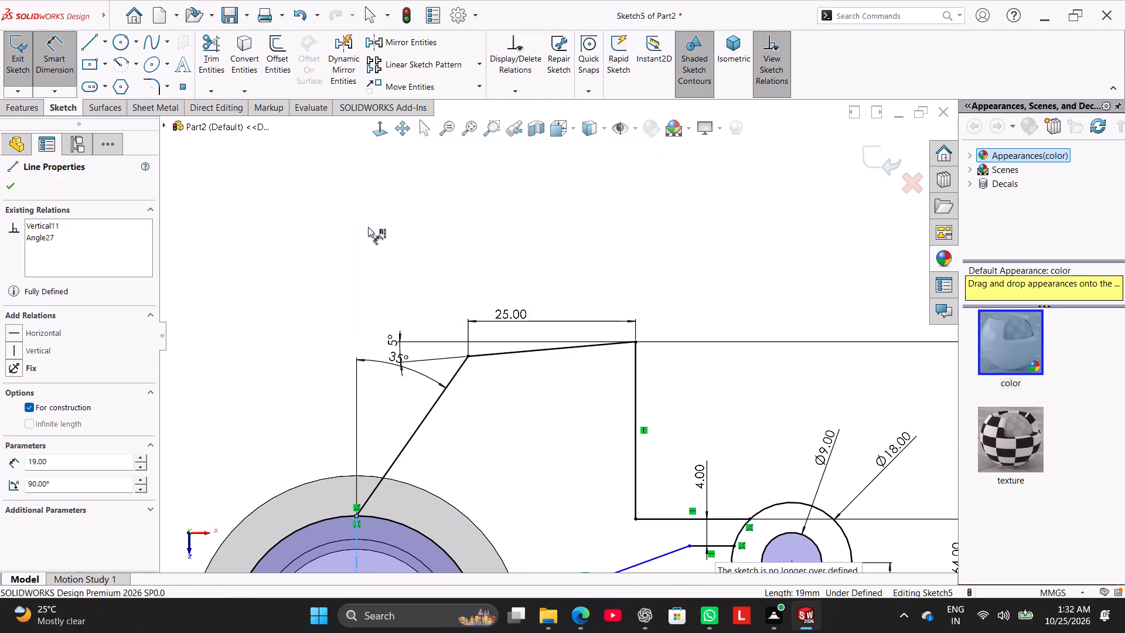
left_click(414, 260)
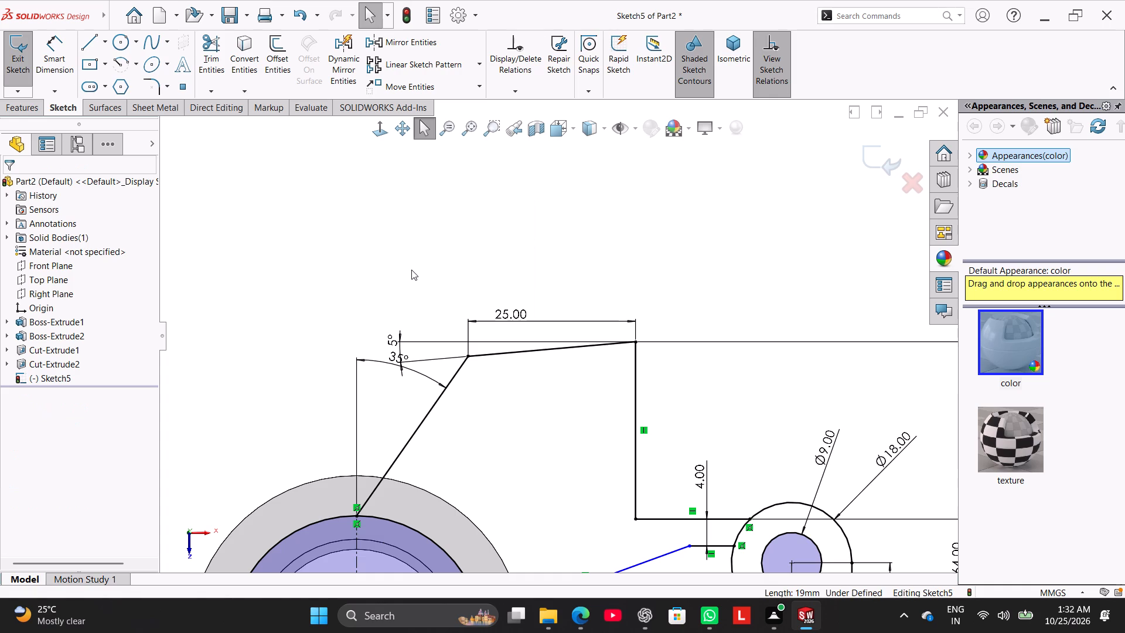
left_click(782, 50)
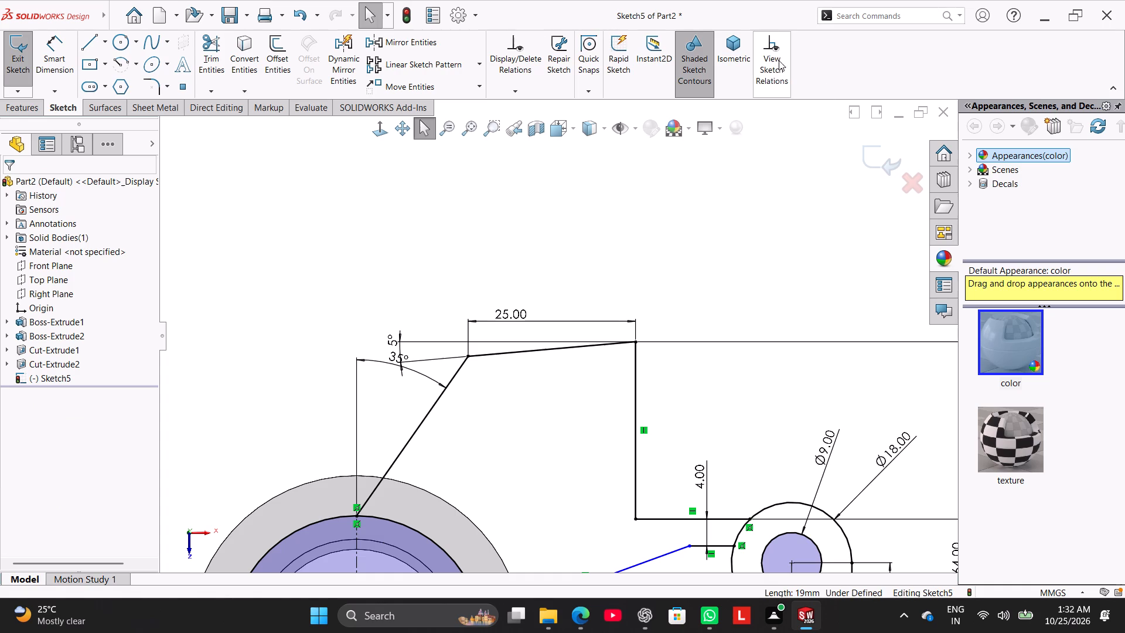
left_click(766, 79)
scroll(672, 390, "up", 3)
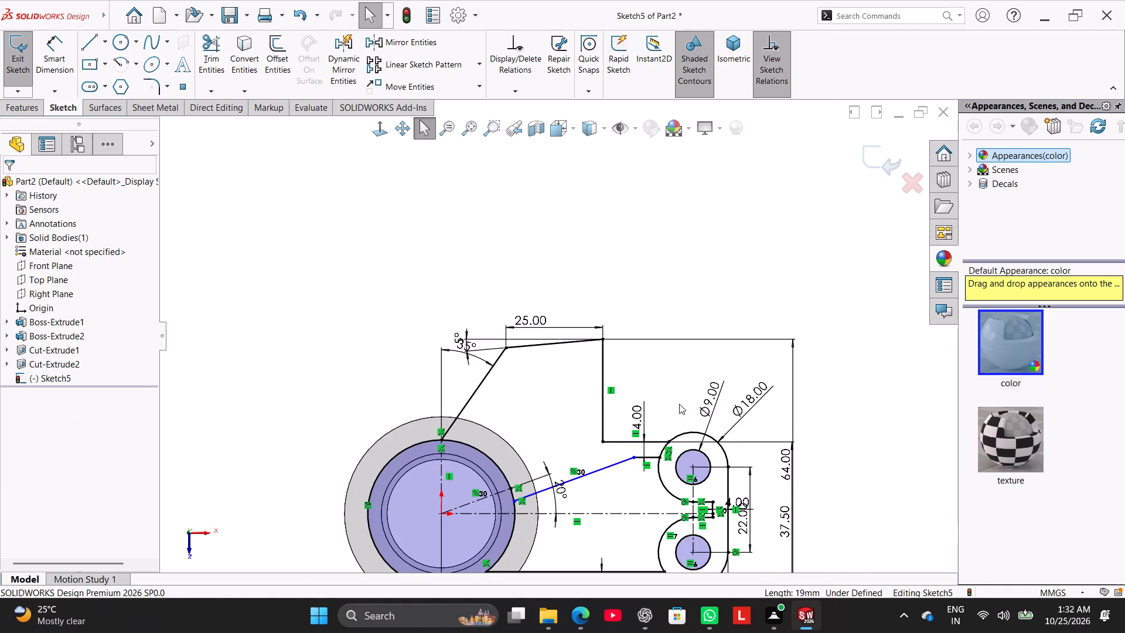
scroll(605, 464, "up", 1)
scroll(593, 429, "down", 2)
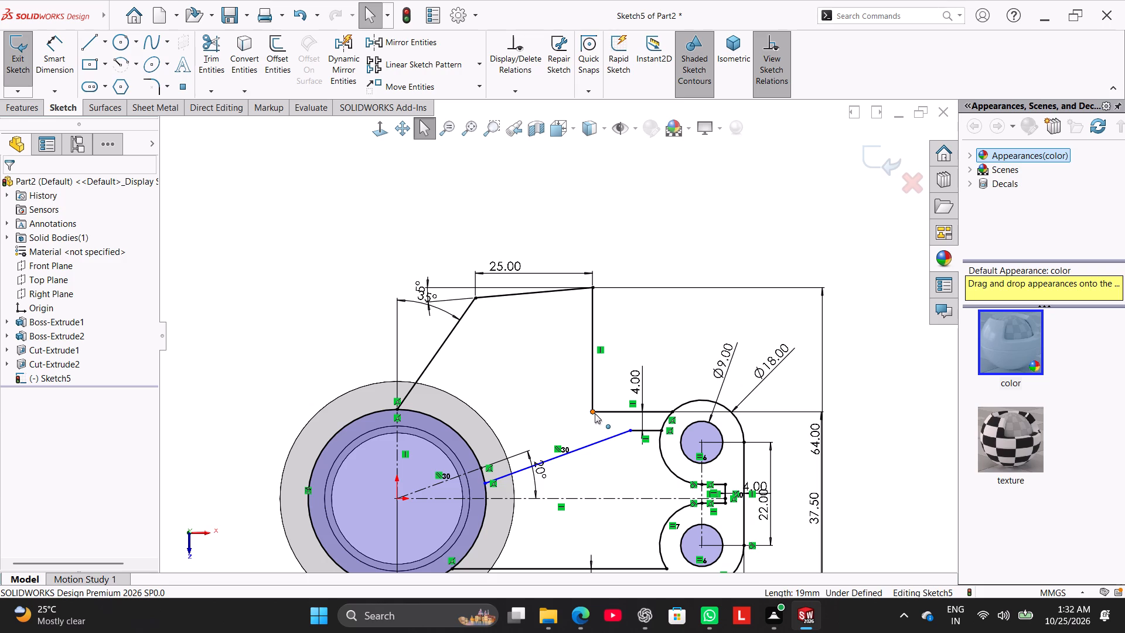
Delete the 25 mm horizontal width dimension above the sloping top outline line.
right_click(496, 267)
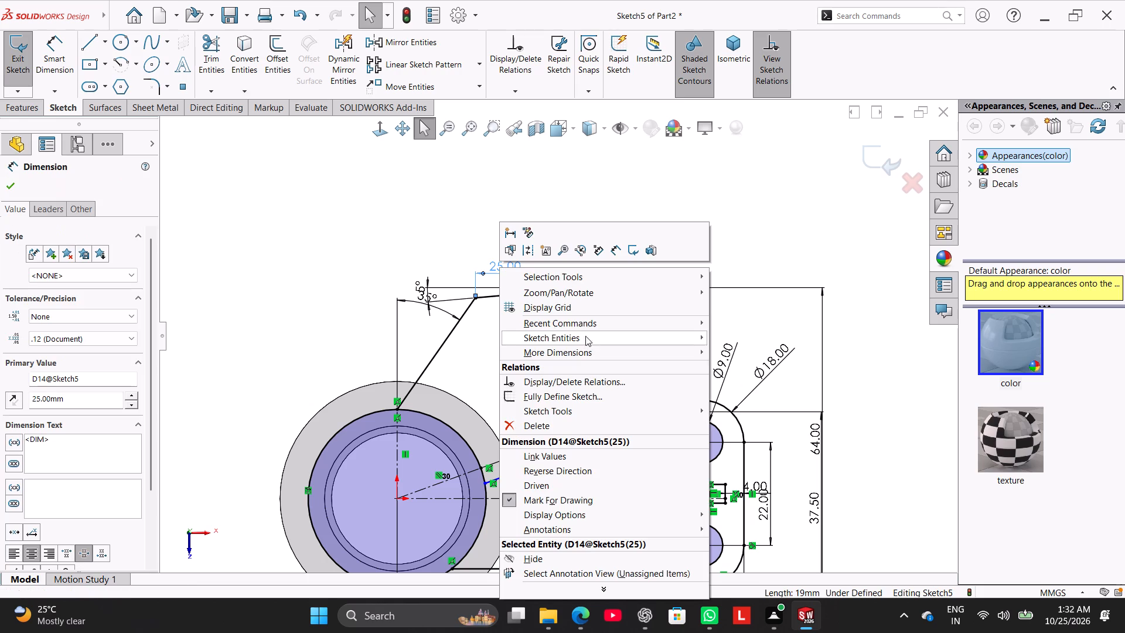
left_click(572, 426)
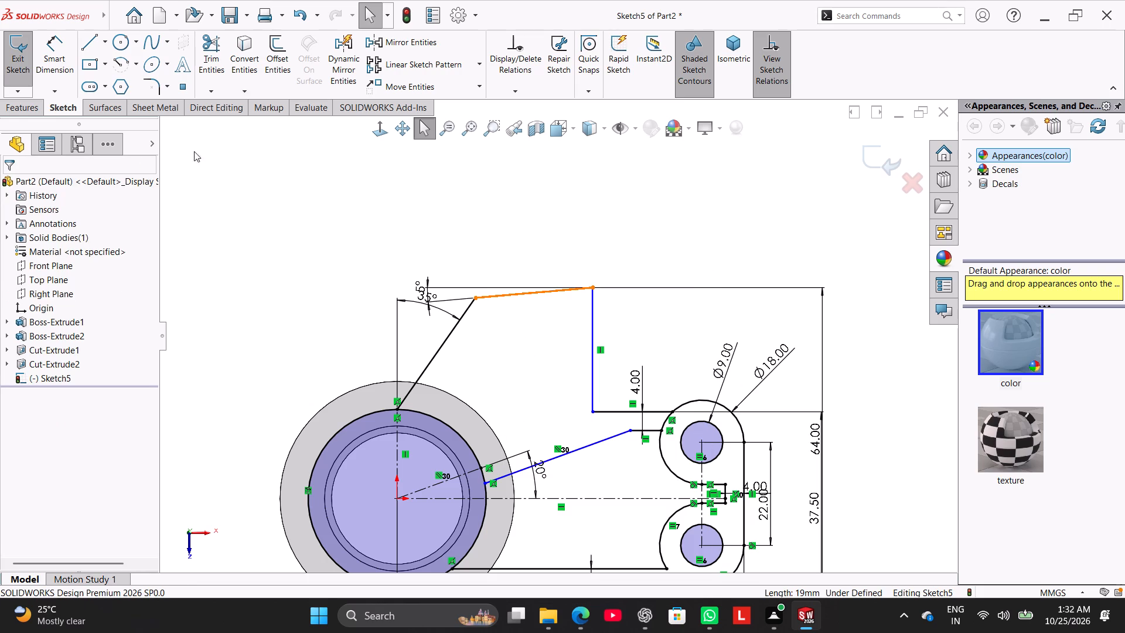
Dimension the horizontal distance from the vertical centerline to the extension's vertical outline line as 43.5 mm.
left_click(61, 58)
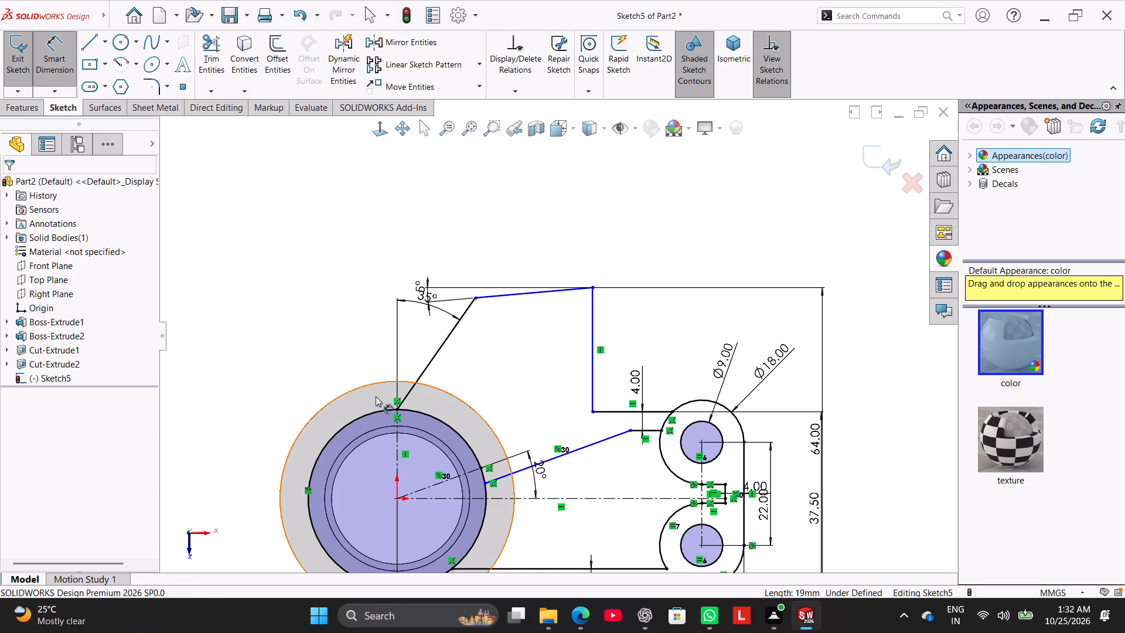
left_click(396, 469)
left_click(589, 367)
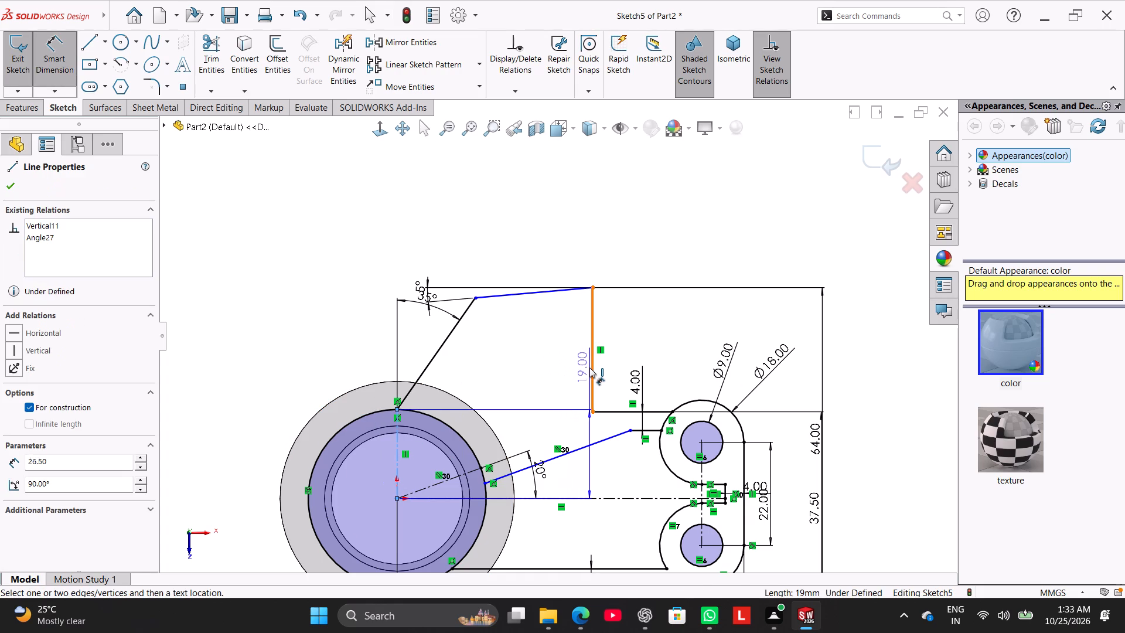
left_click(495, 210)
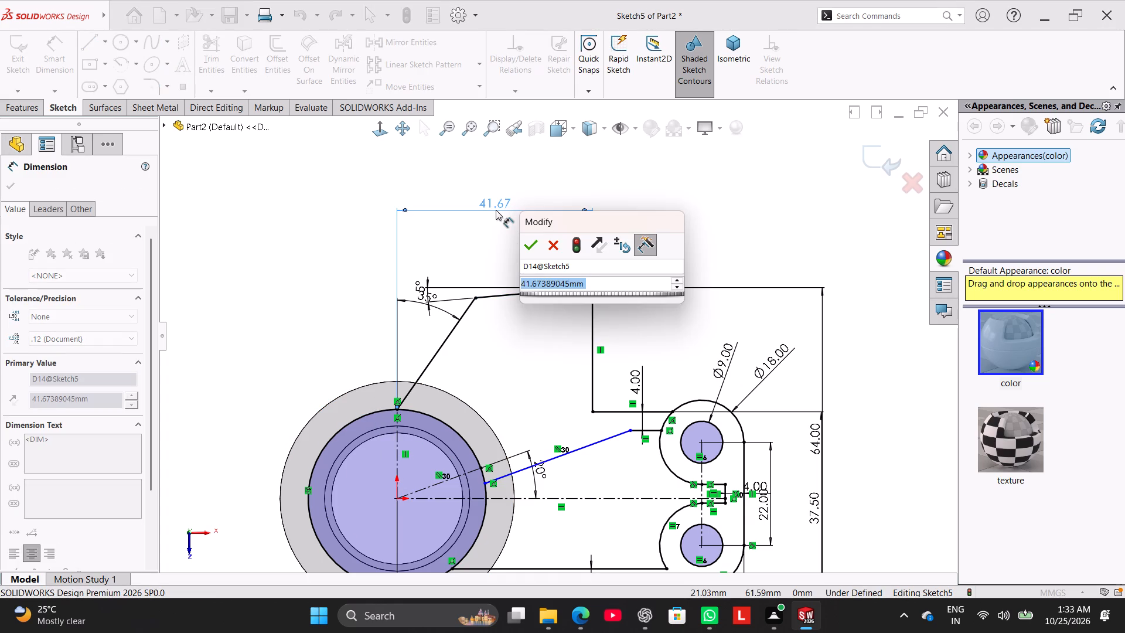
type("43")
type(".5")
key("Return")
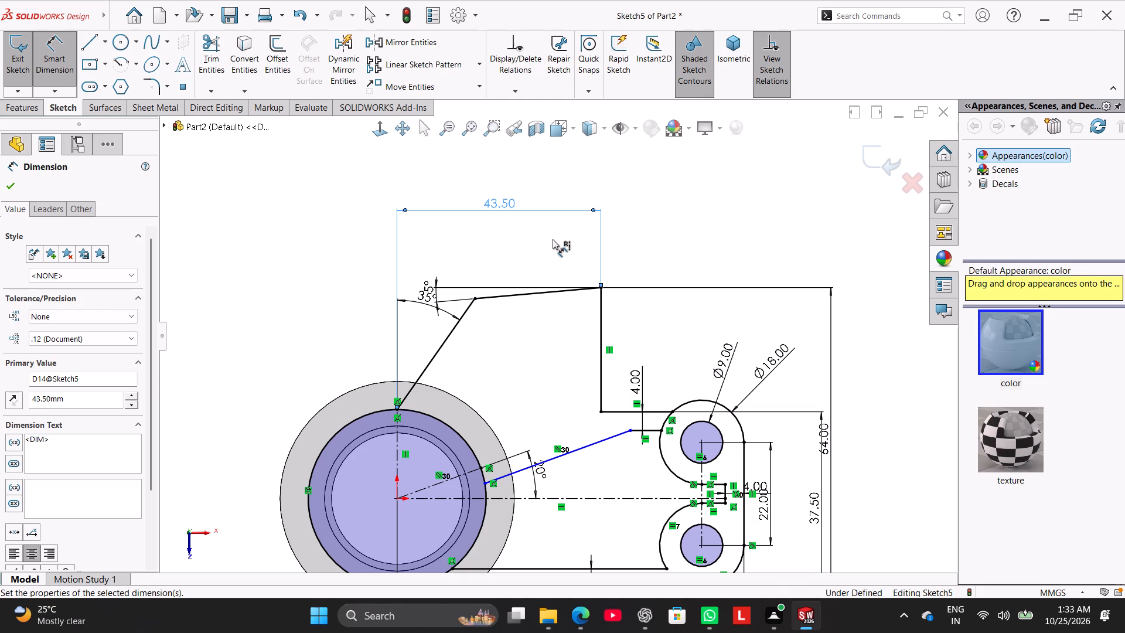
scroll(345, 295, "down", 3)
right_click(330, 309)
left_click(376, 350)
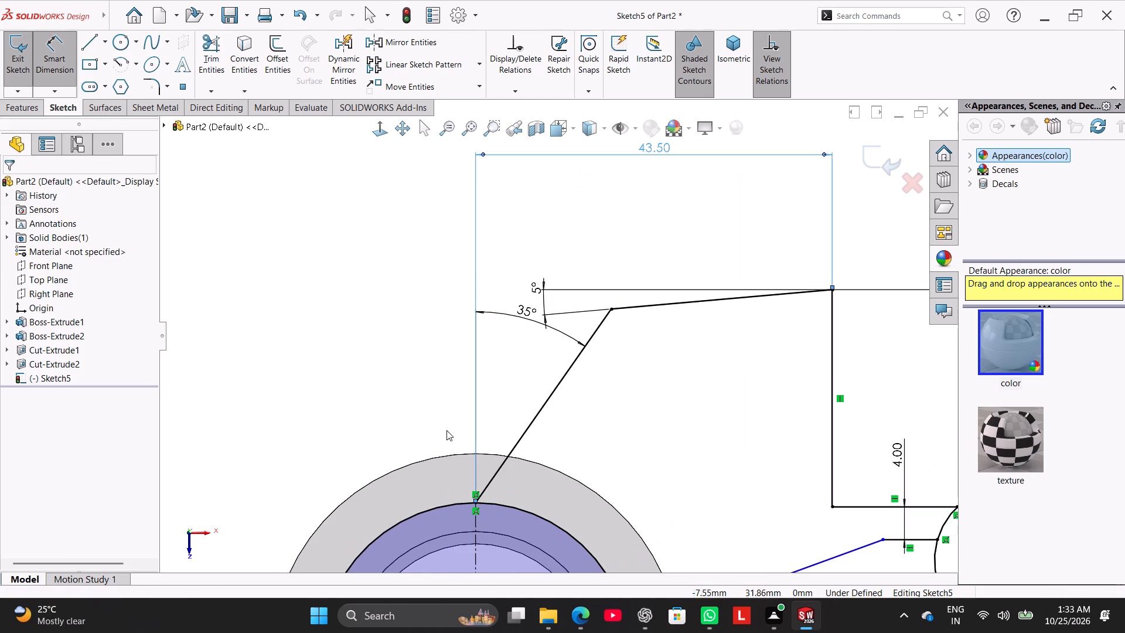
Delete the two coincident relations where the 35° slanted line meets the top of the cylinder circle.
scroll(510, 512, "down", 3)
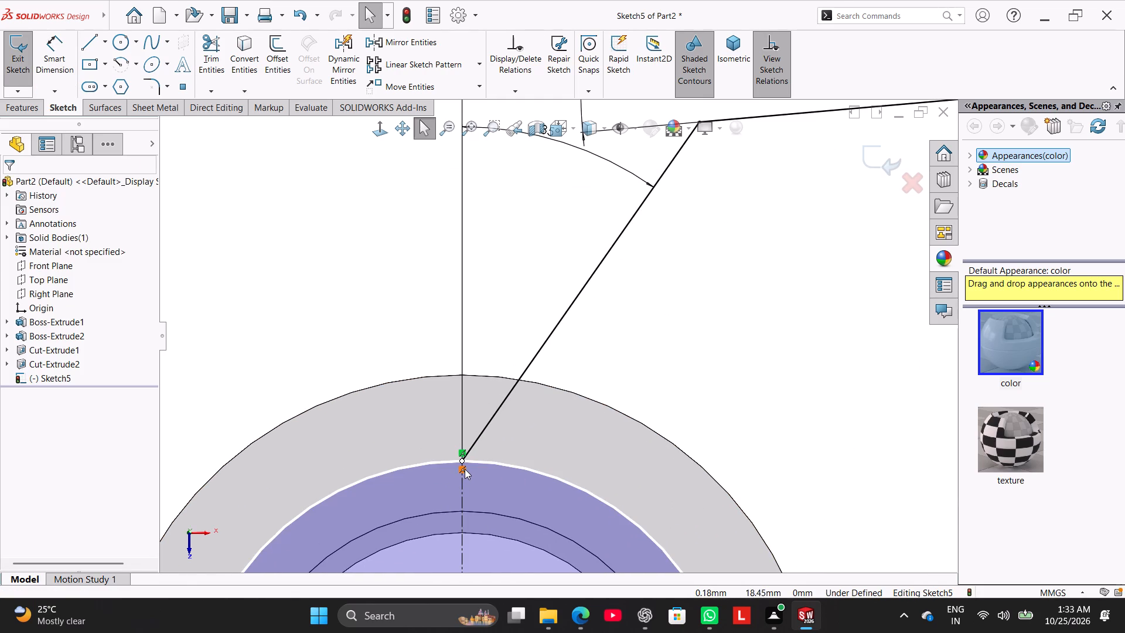
right_click(462, 453)
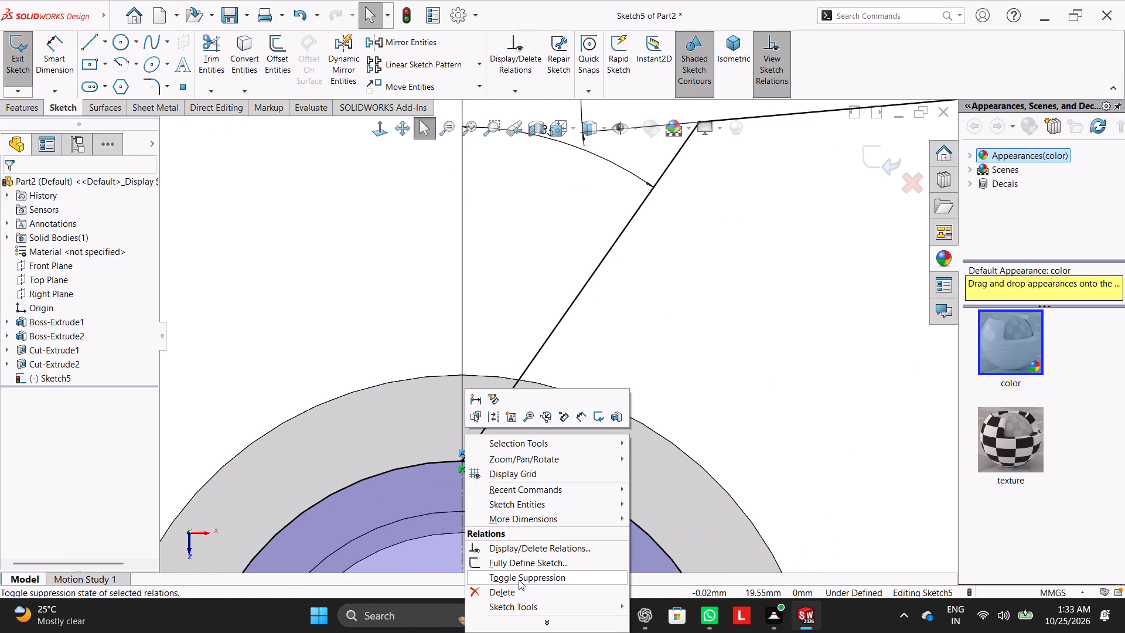
left_click(521, 589)
right_click(462, 454)
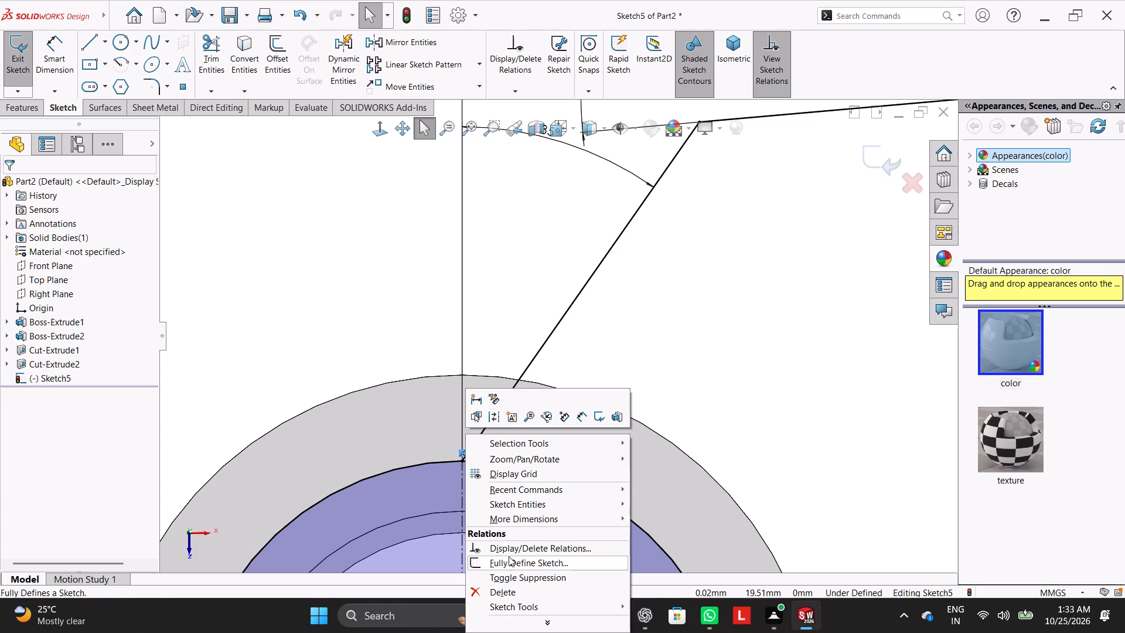
left_click(517, 591)
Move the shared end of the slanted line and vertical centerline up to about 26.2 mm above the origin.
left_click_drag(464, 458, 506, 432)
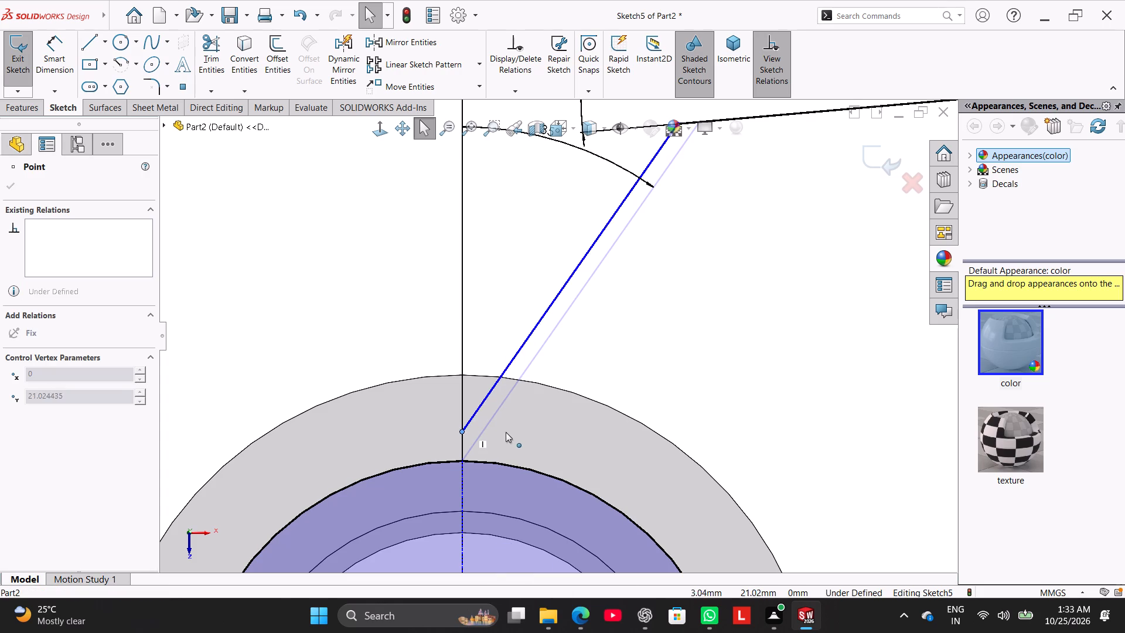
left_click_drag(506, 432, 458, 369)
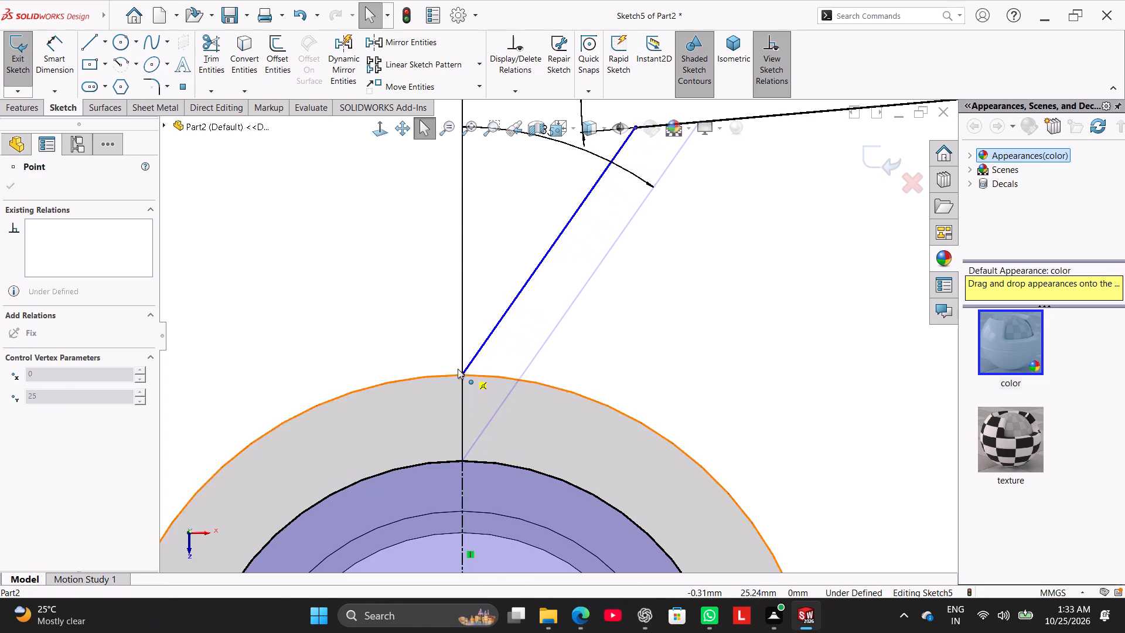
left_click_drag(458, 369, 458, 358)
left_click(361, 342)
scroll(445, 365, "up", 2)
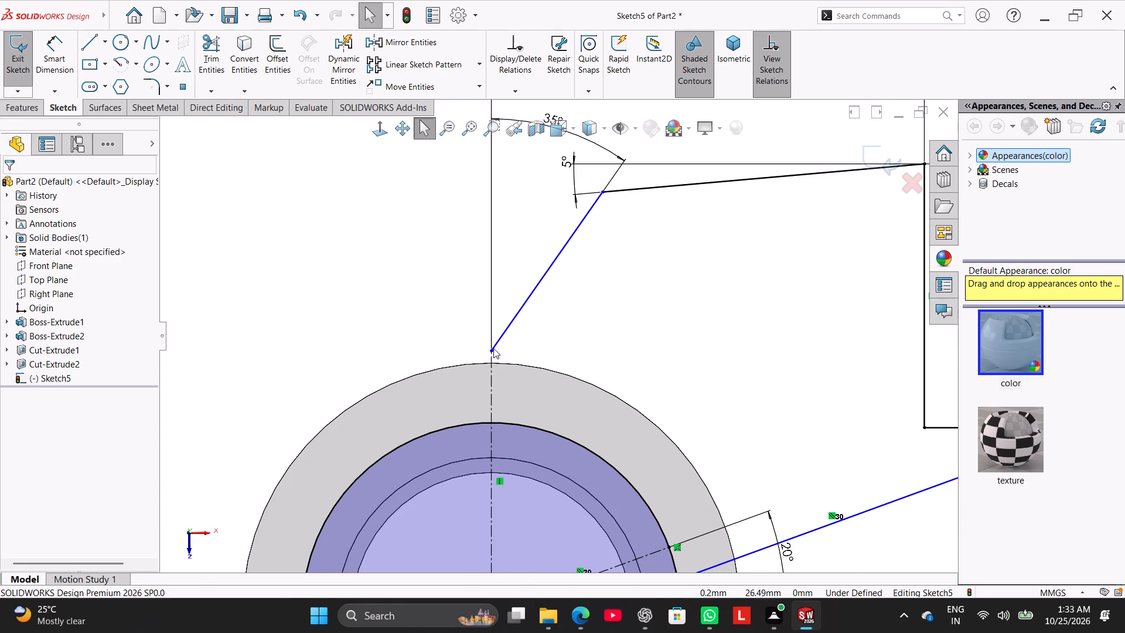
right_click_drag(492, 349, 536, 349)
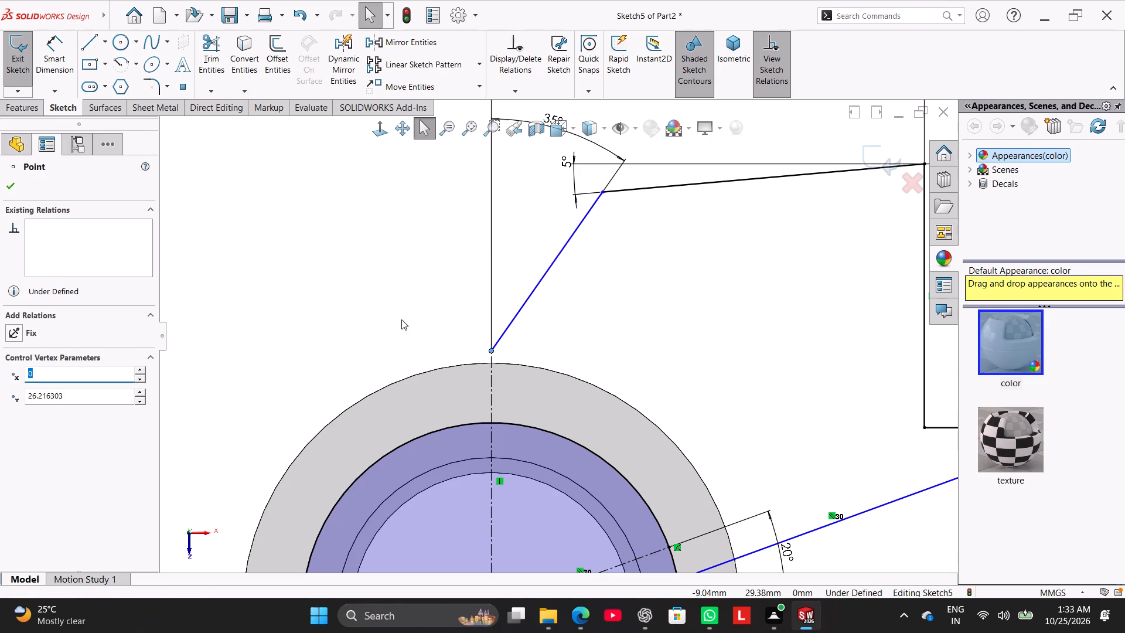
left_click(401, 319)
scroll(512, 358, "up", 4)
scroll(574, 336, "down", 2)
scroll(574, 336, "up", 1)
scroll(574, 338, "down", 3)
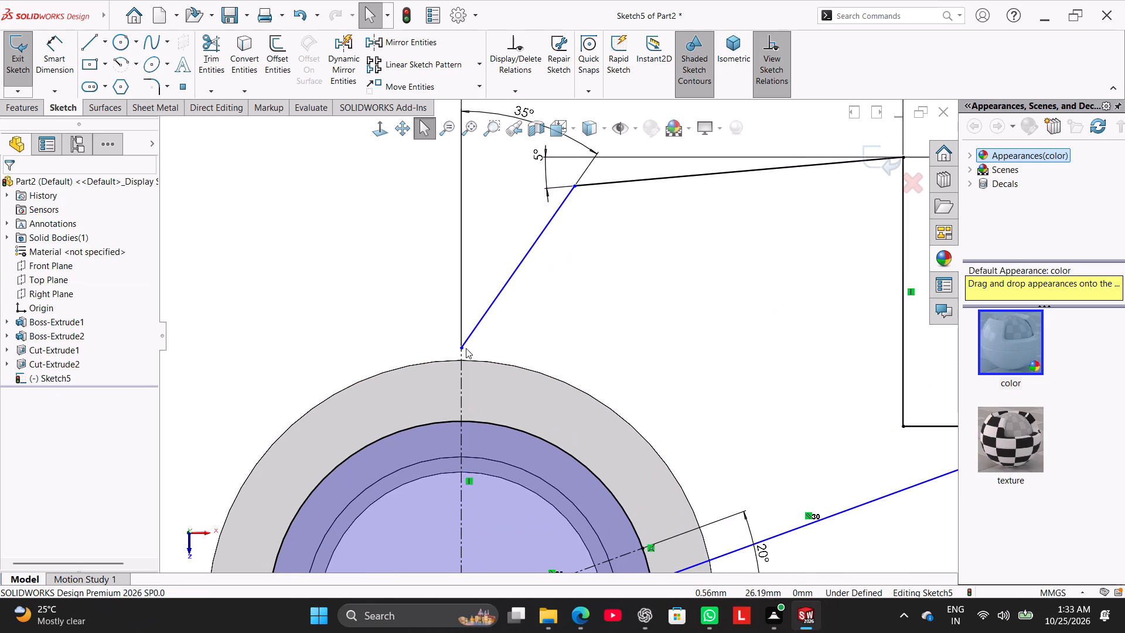
Delete the slanted outline line between the centerline's upper end and the sloping top line.
right_click(515, 273)
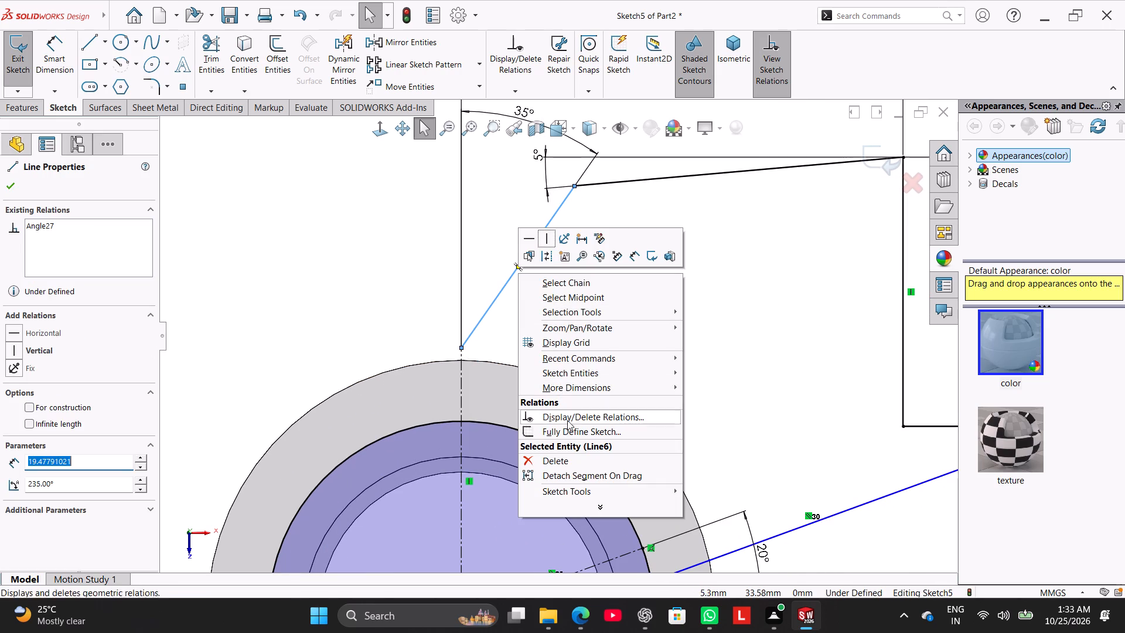
left_click(572, 463)
left_click(472, 308)
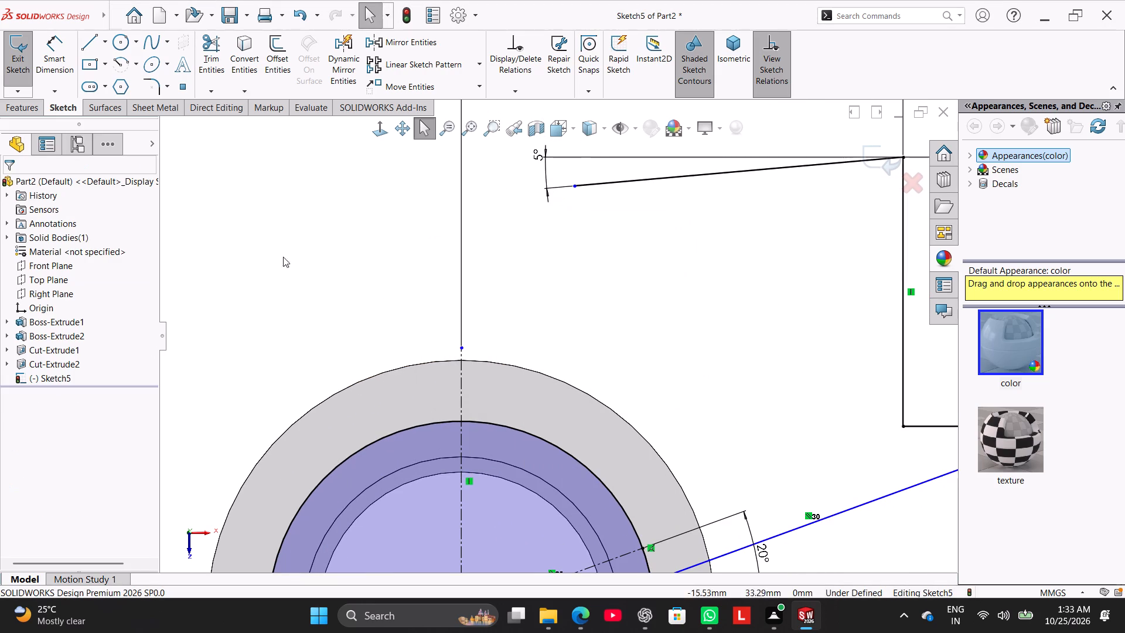
Attach the vertical centerline's upper end to the top of the outer cylinder circle.
scroll(445, 292, "up", 2)
scroll(562, 300, "up", 3)
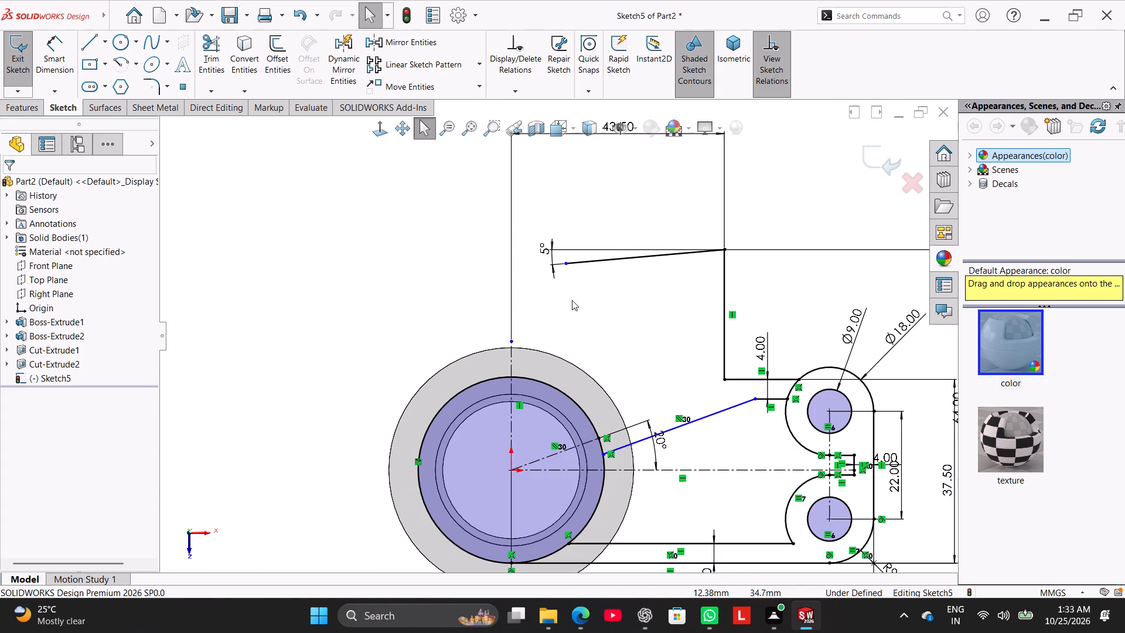
scroll(572, 300, "down", 1)
left_click_drag(507, 348, 511, 358)
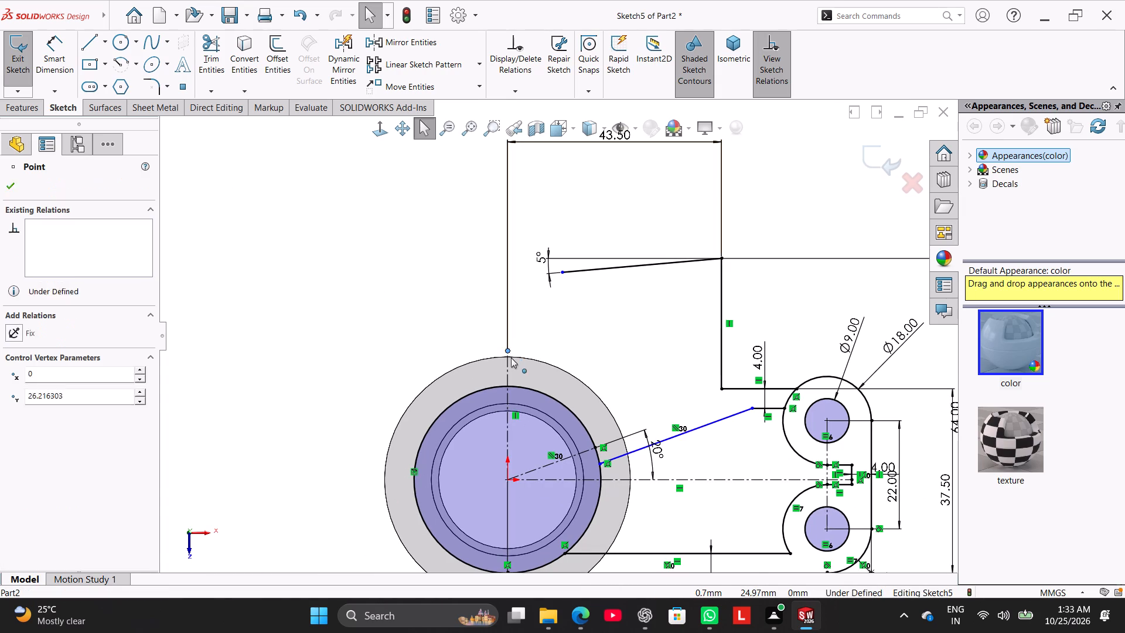
left_click_drag(511, 358, 512, 356)
left_click(391, 321)
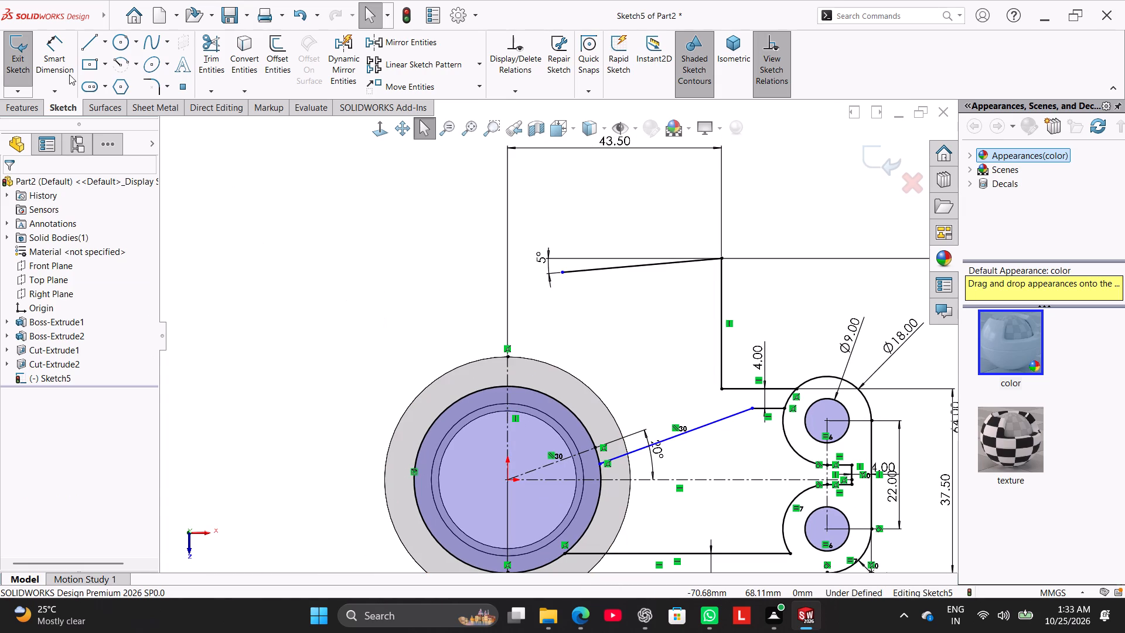
Sketch a new slanted line from the top outline line's lower end down toward the cylinder, stopping above the outer circle.
left_click(97, 39)
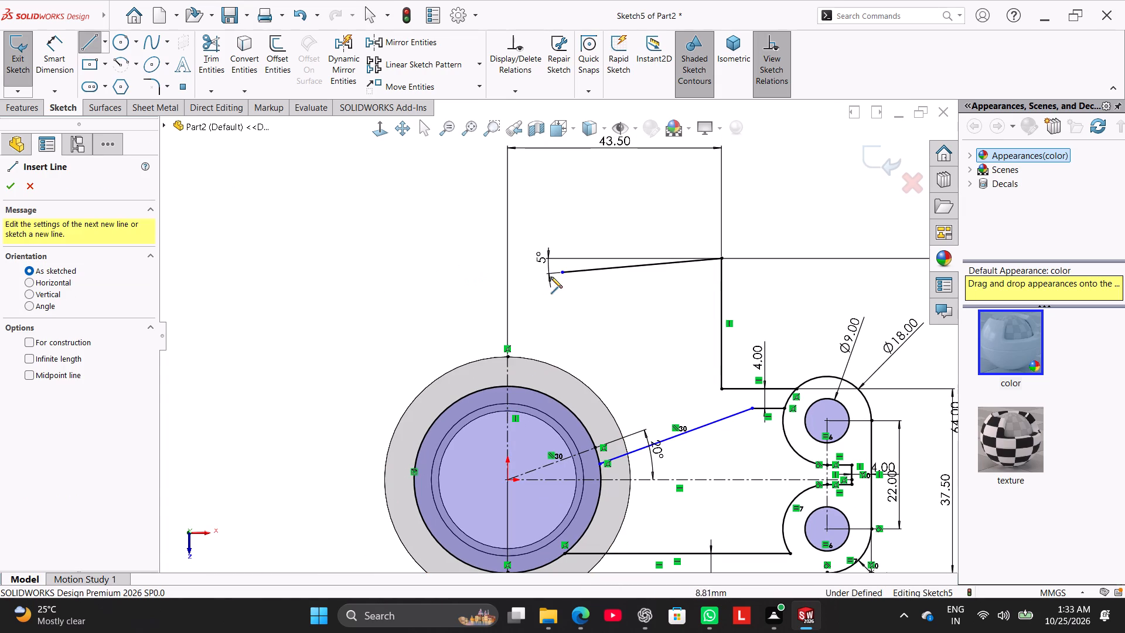
left_click(559, 275)
left_click(535, 341)
right_click(363, 285)
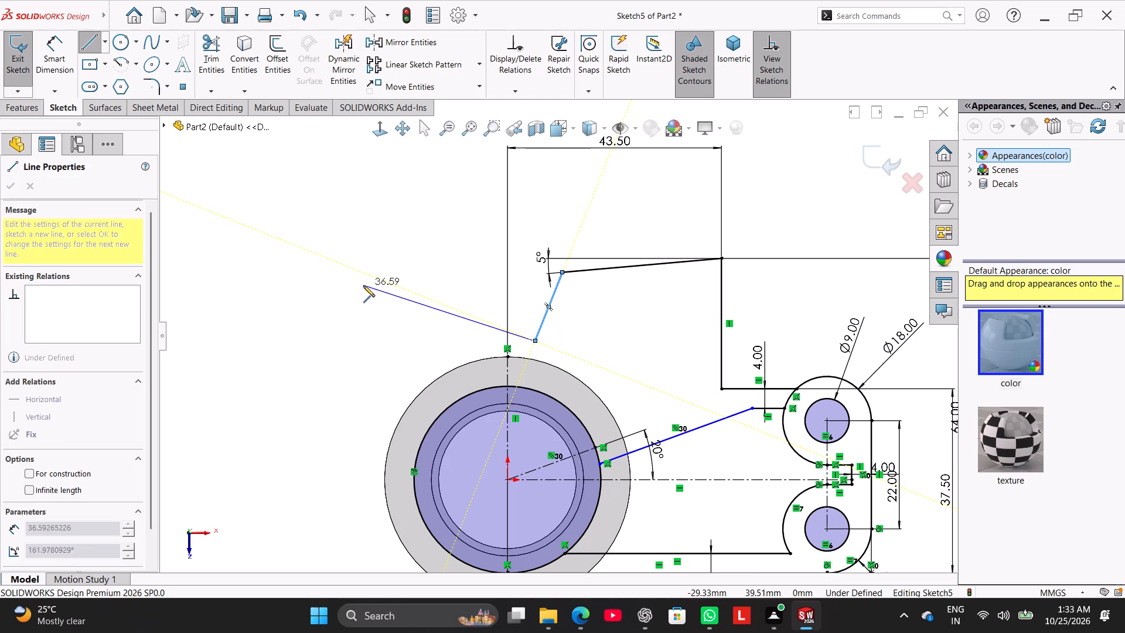
left_click(391, 295)
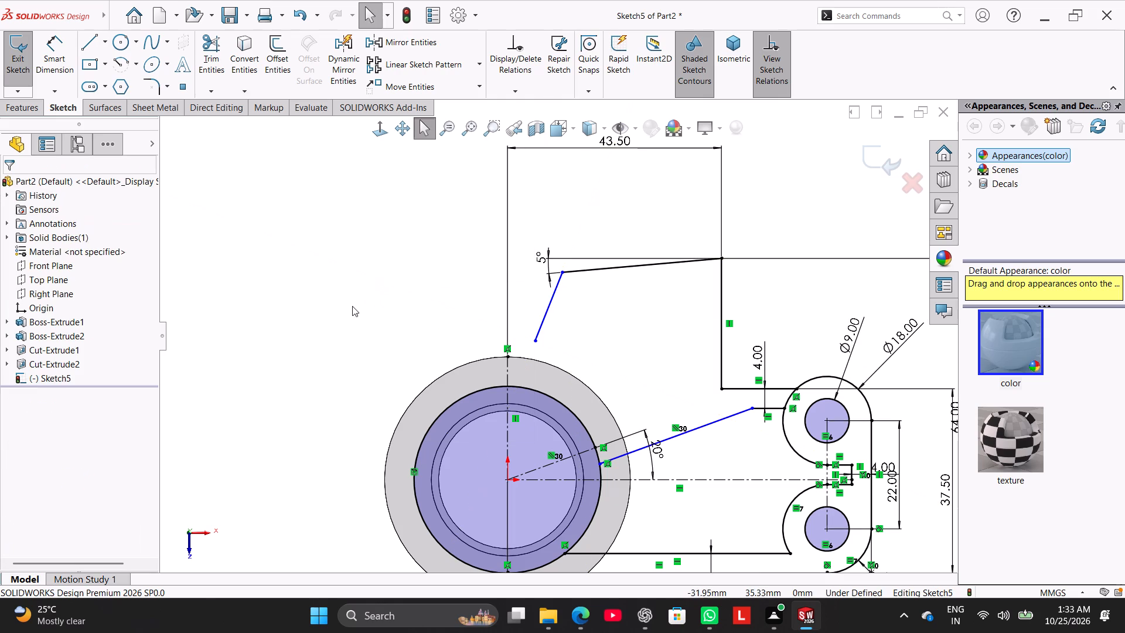
Dimension the new slanted line at 35° to the vertical centerline and move the dimension down closer to the line.
left_click(57, 57)
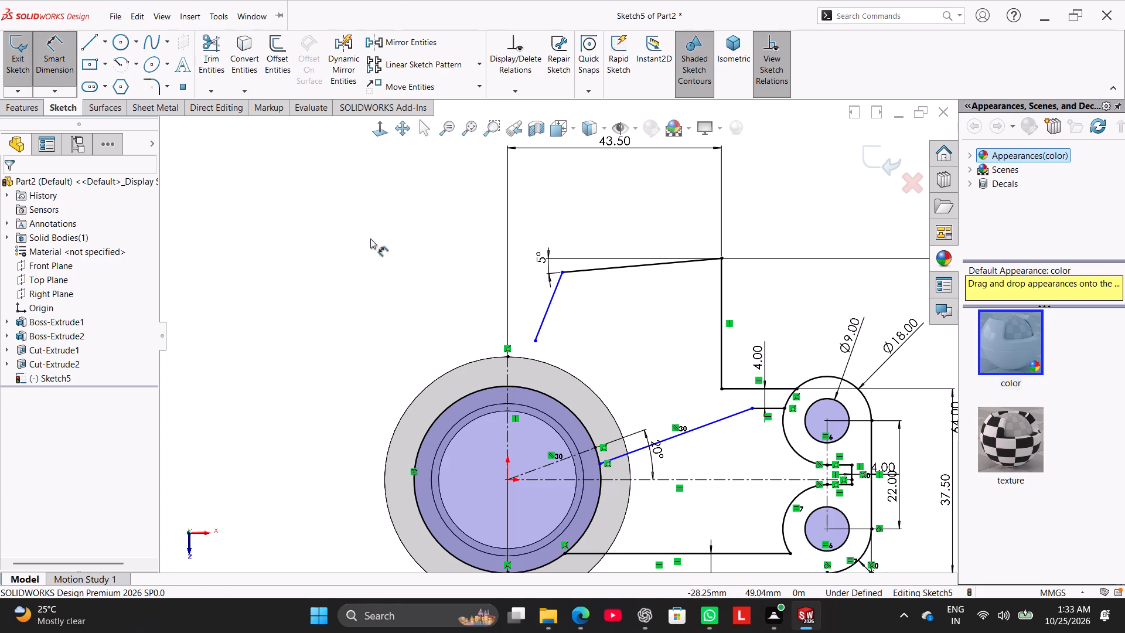
left_click(507, 377)
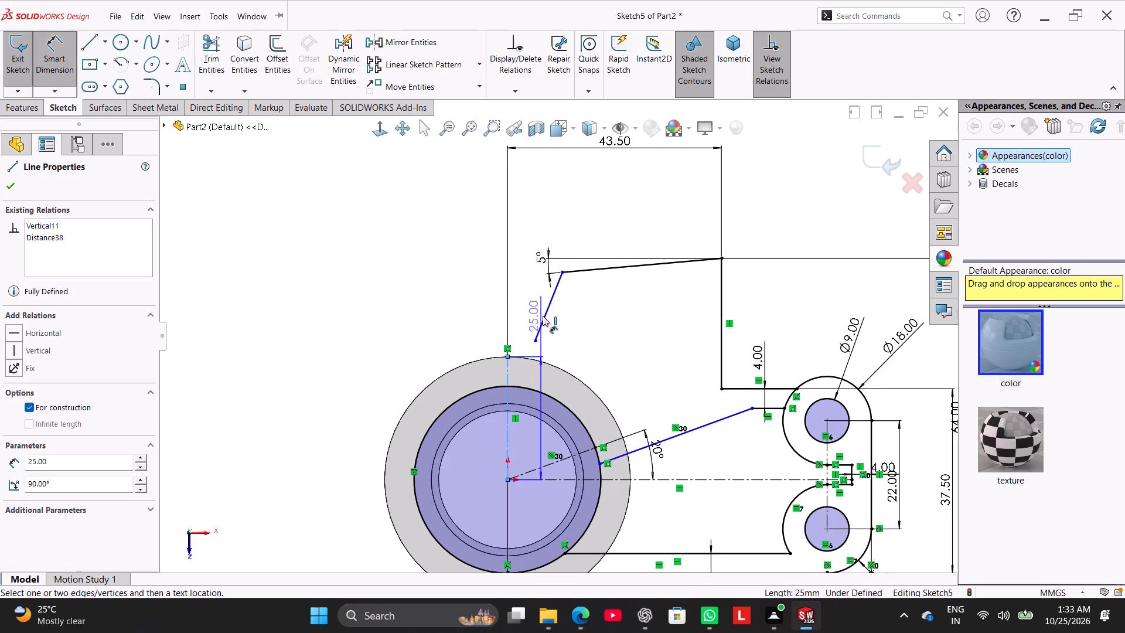
left_click(545, 316)
left_click(531, 298)
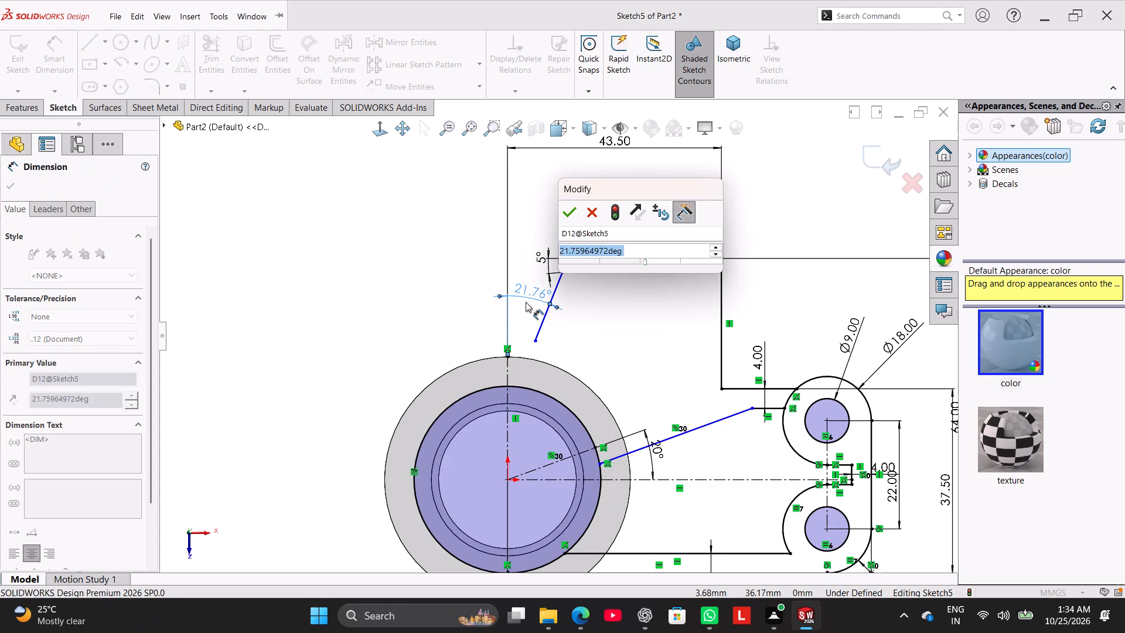
key("3")
key("5")
key("Return")
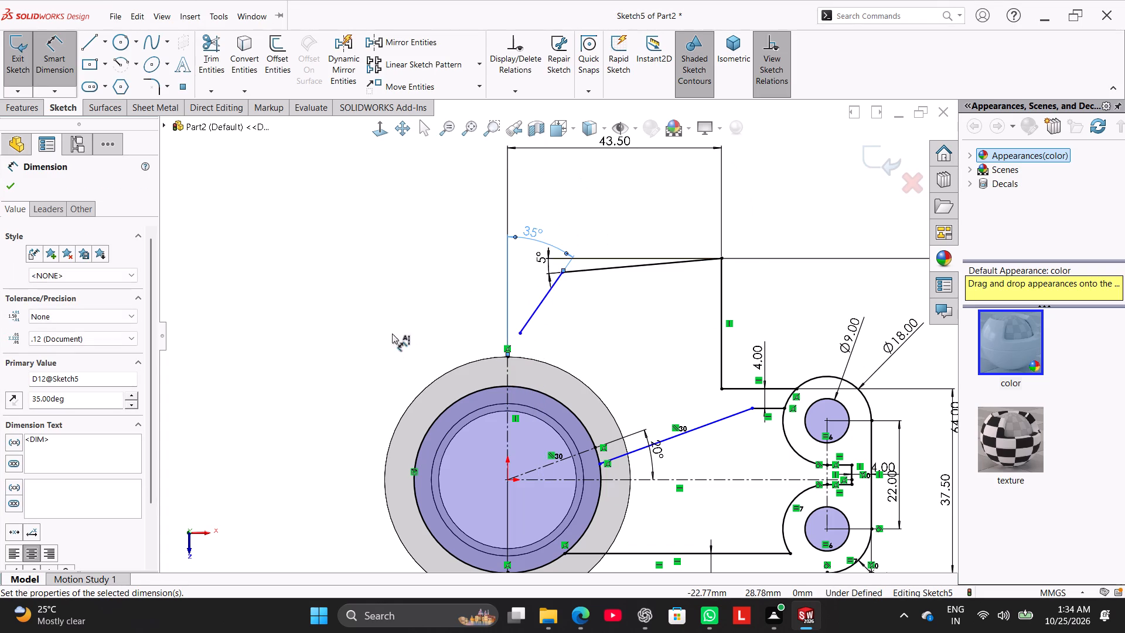
right_click(380, 296)
left_click(410, 331)
left_click_drag(533, 233, 523, 275)
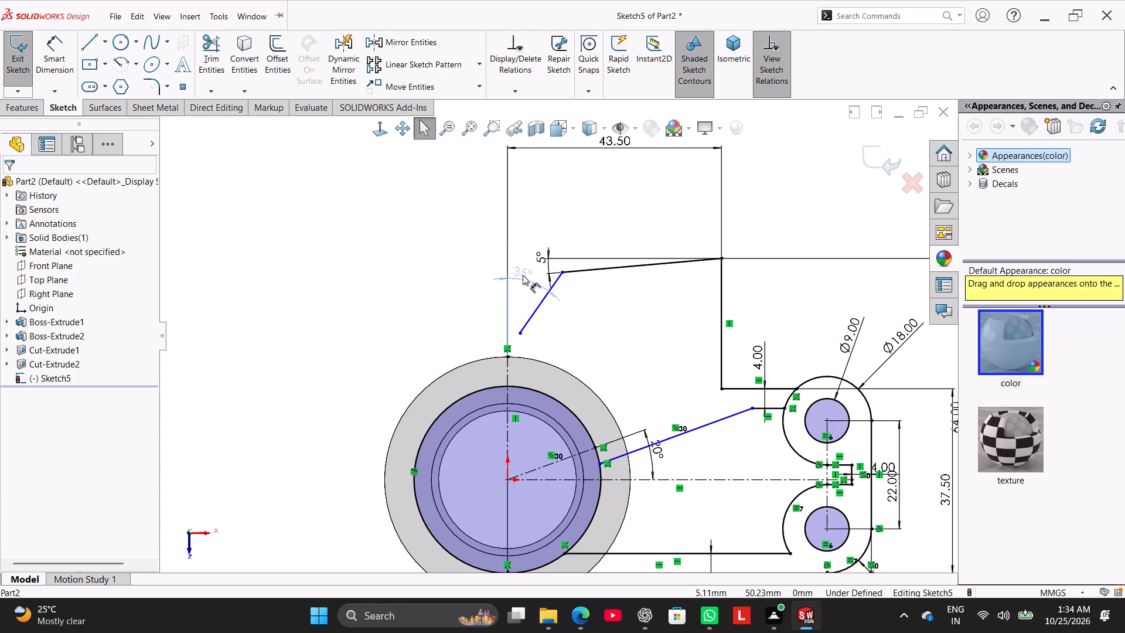
left_click_drag(523, 275, 522, 277)
left_click(393, 269)
Dimension the horizontal width between the sloping top outline line's two endpoints as 25 mm.
left_click(62, 60)
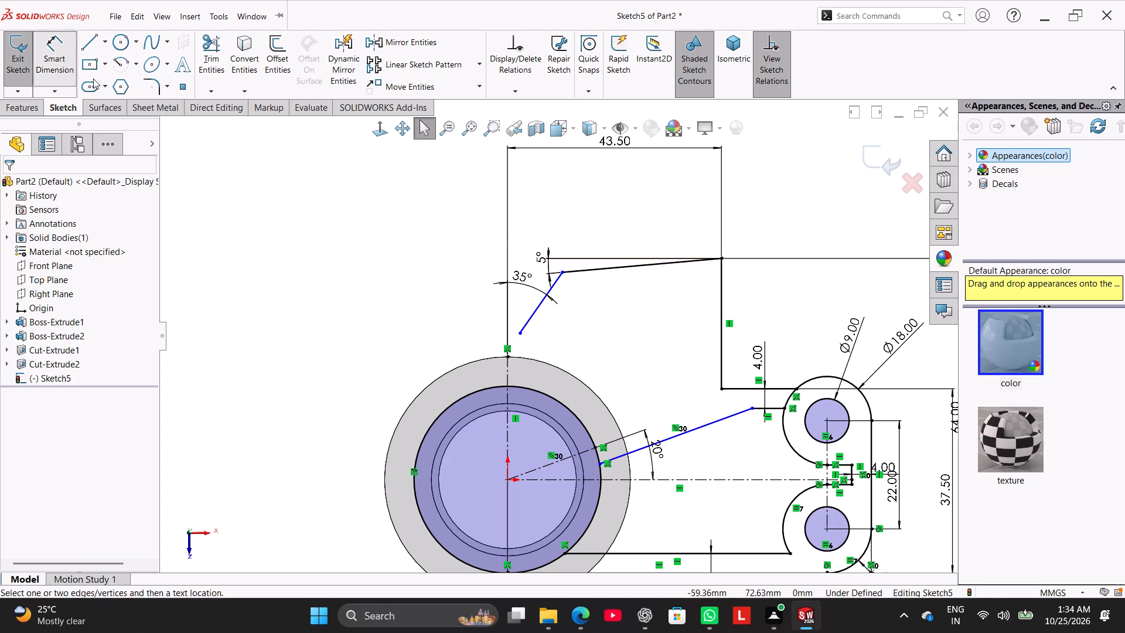
left_click(561, 270)
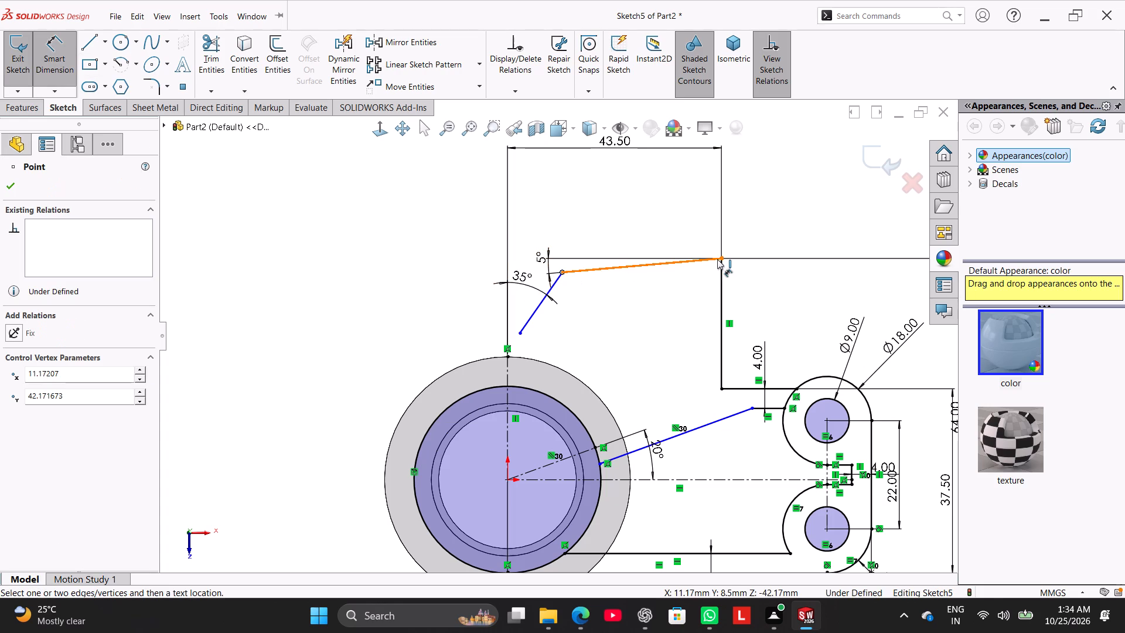
left_click(720, 259)
left_click(632, 225)
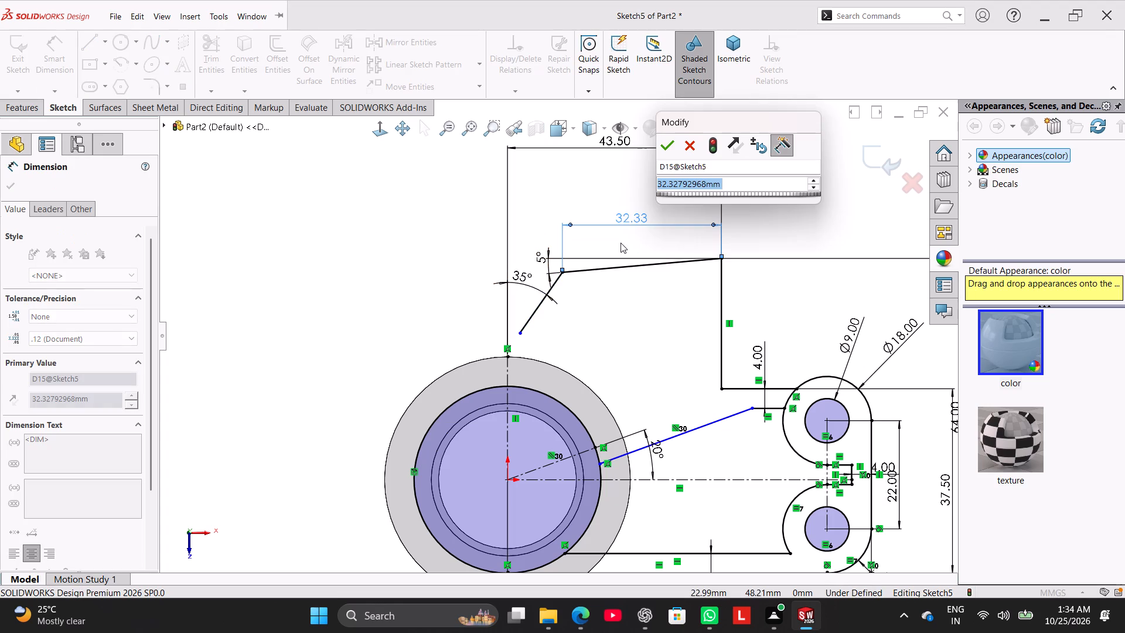
type("25")
key("Return")
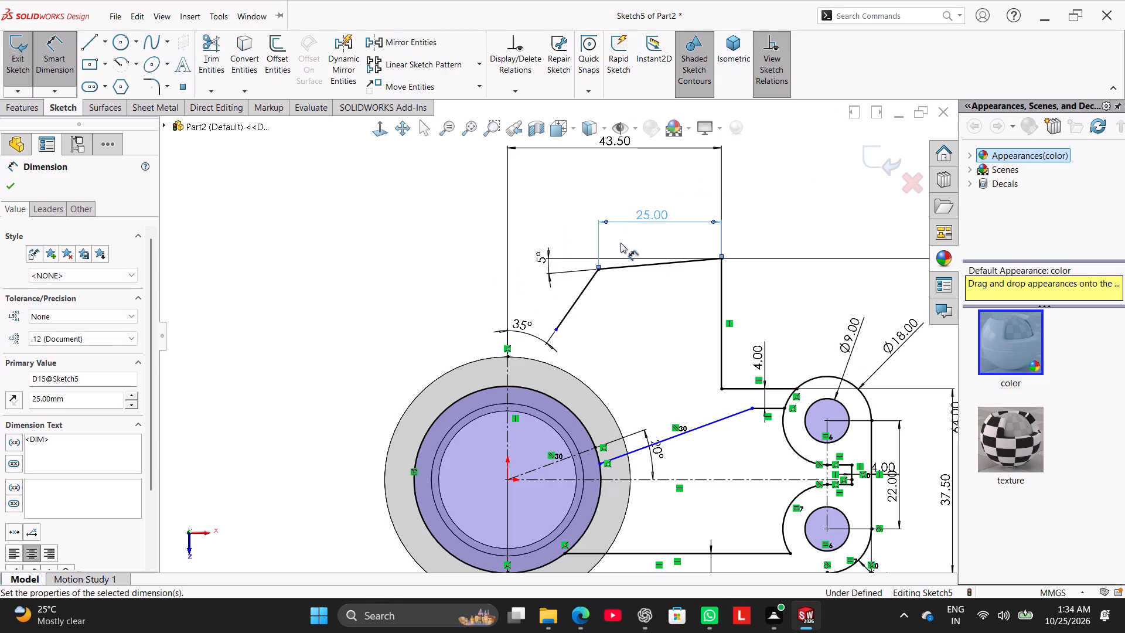
right_click(370, 259)
left_click(411, 292)
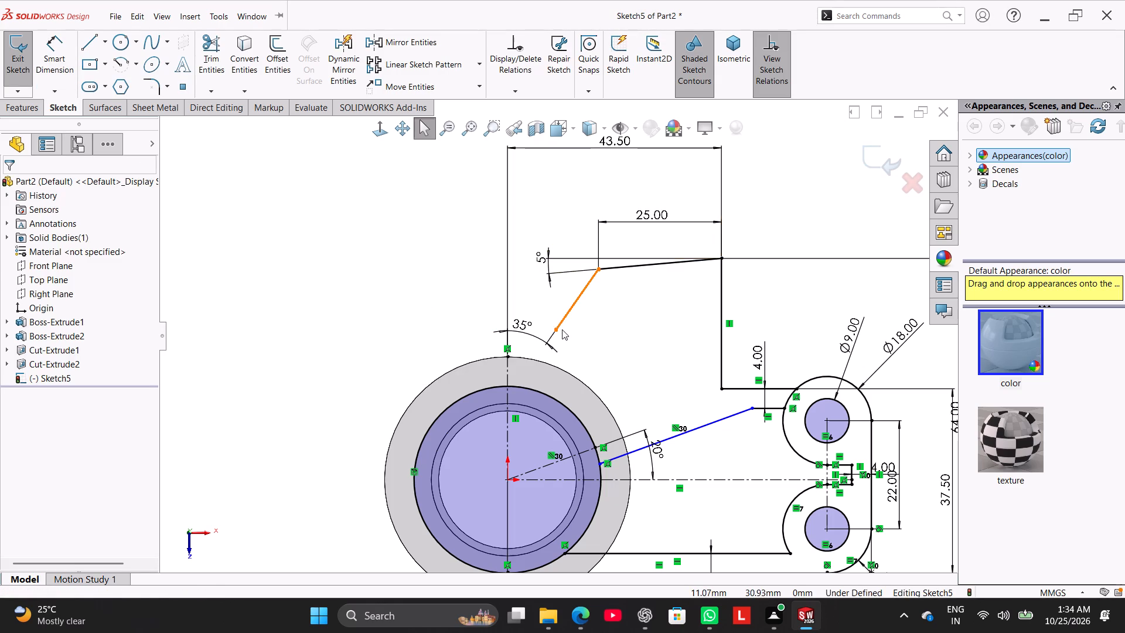
Extend the slanted line's free lower end onto the inner cylinder circle just inside the grey outer ring.
left_click_drag(557, 331, 525, 376)
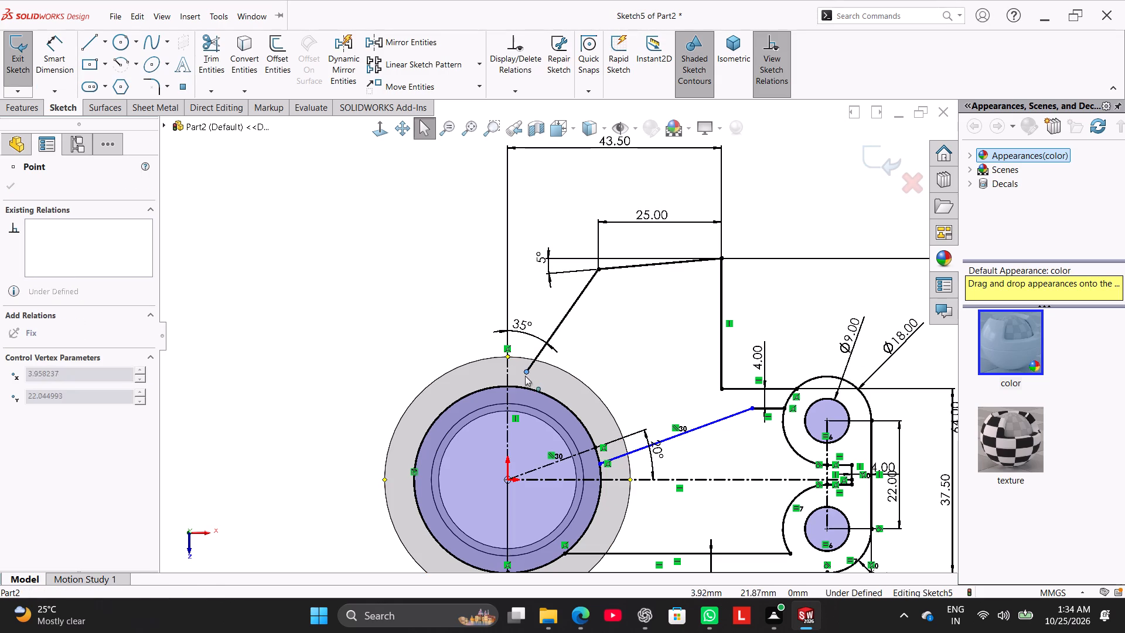
left_click_drag(525, 376, 521, 389)
left_click(345, 303)
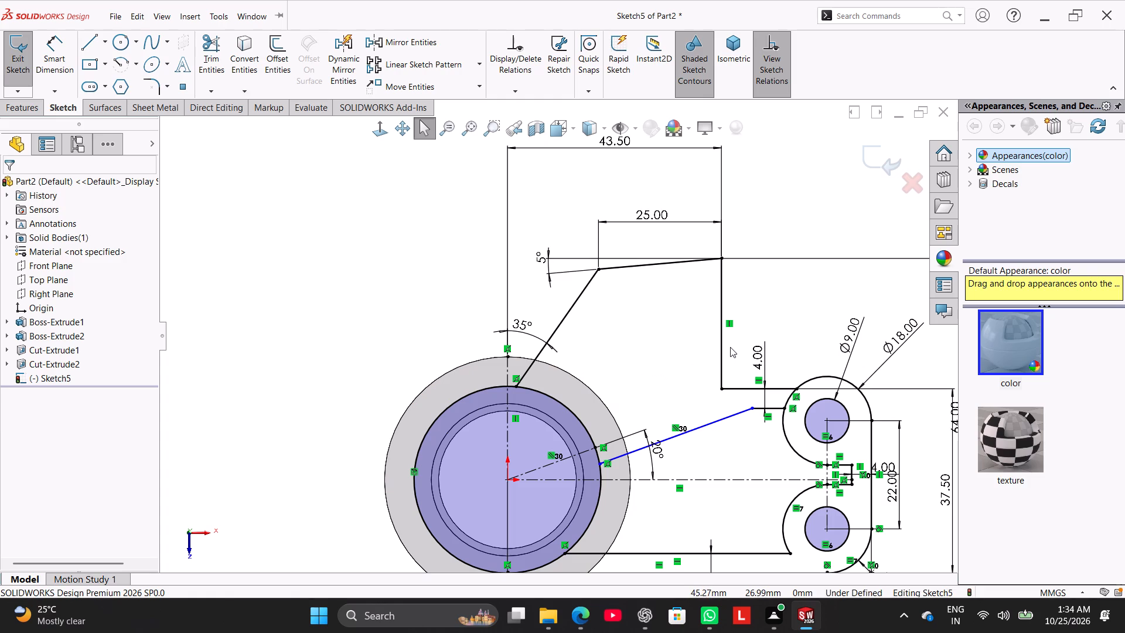
Sketch a second slanted line inside the 35° line, from the sloping top outline line down to the cylinder circle.
left_click(97, 46)
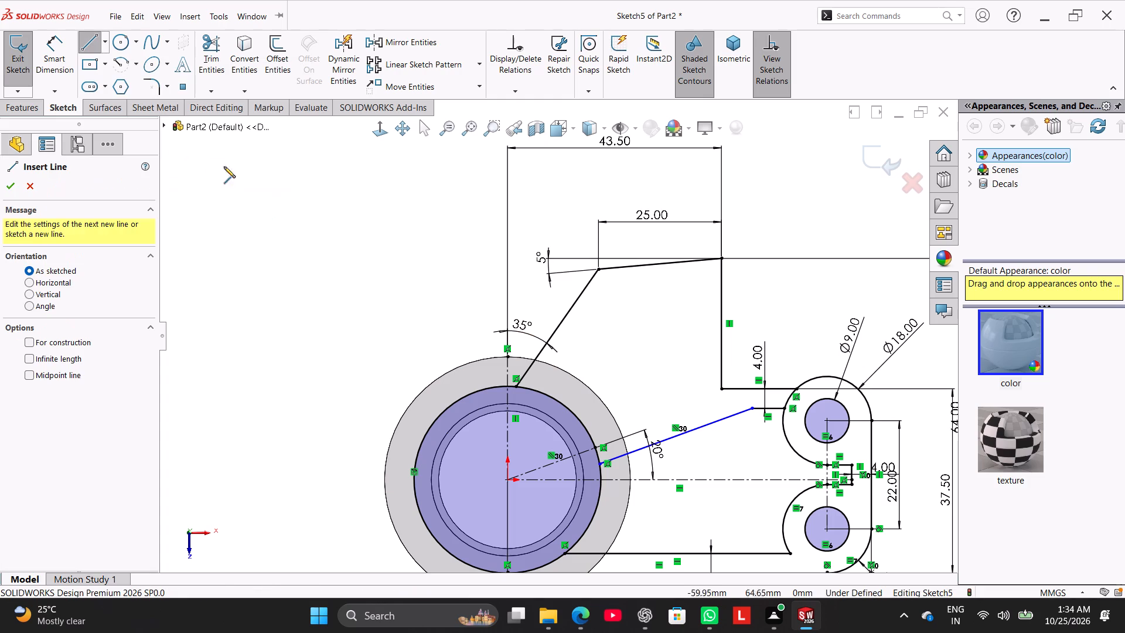
left_click(626, 268)
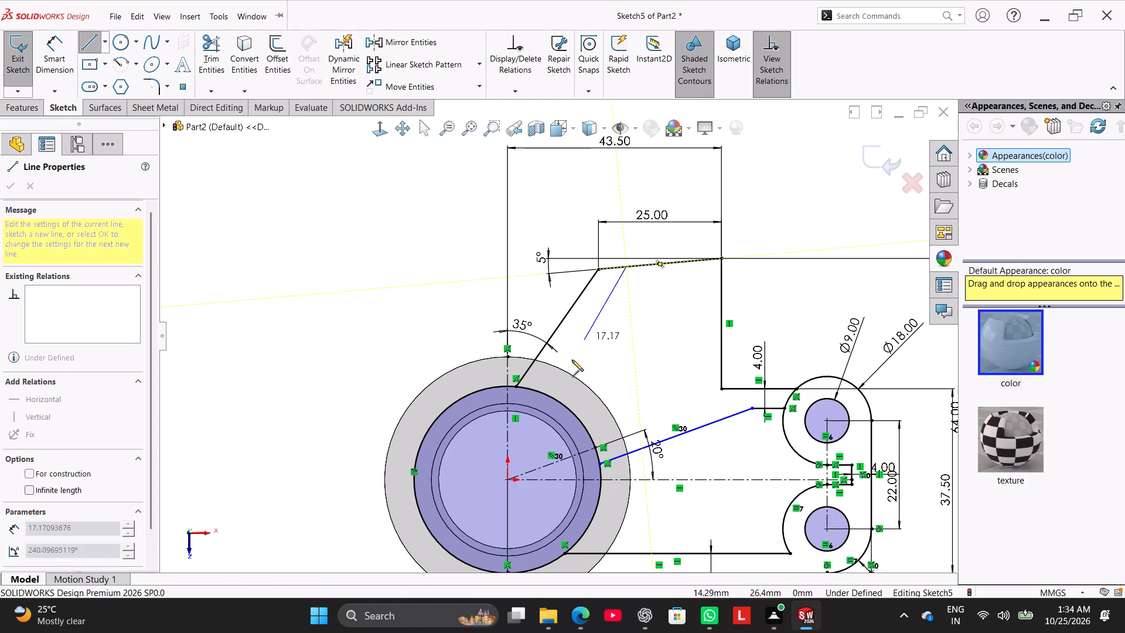
left_click(546, 395)
right_click(383, 291)
left_click(407, 299)
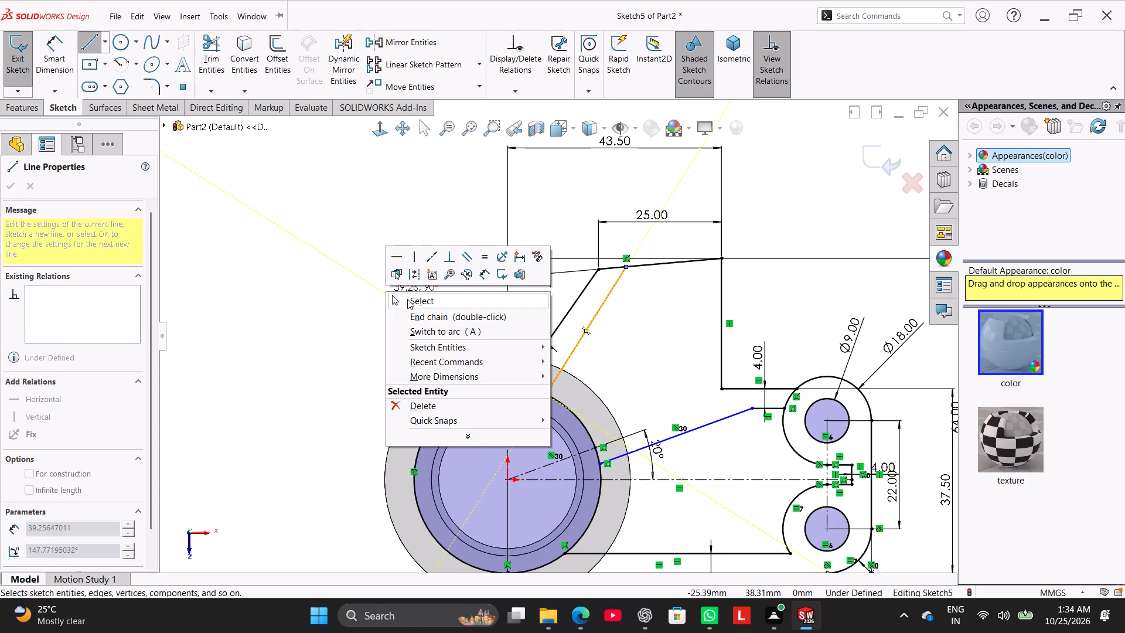
Make the new slanted line parallel to the 35° outline line.
left_click(570, 309, "ctrl")
left_click(589, 326, "ctrl")
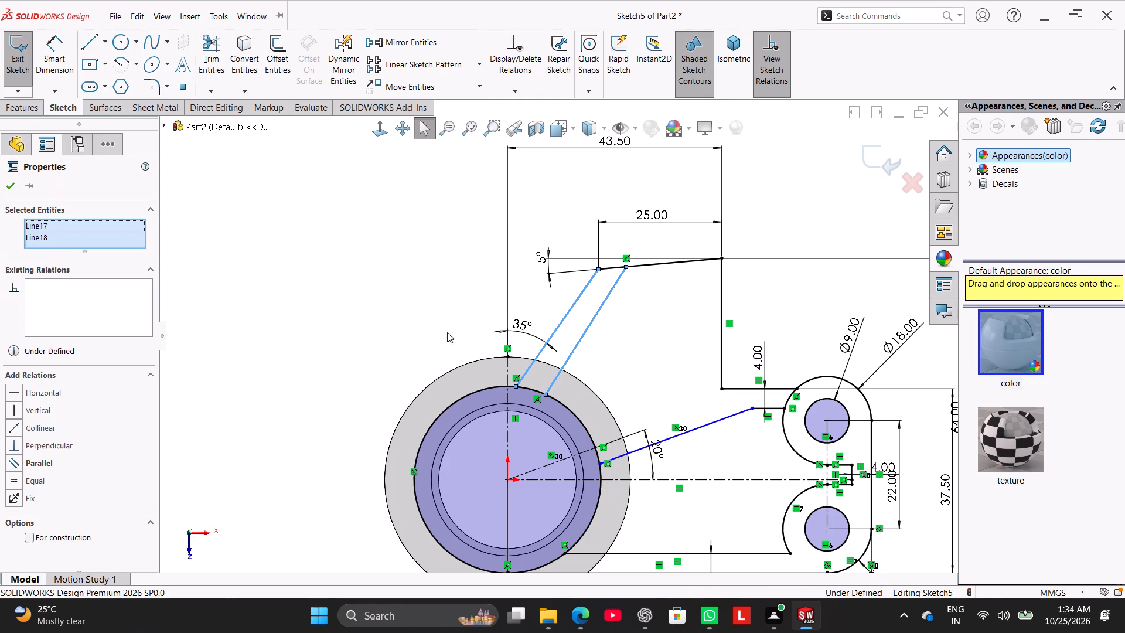
left_click(45, 460)
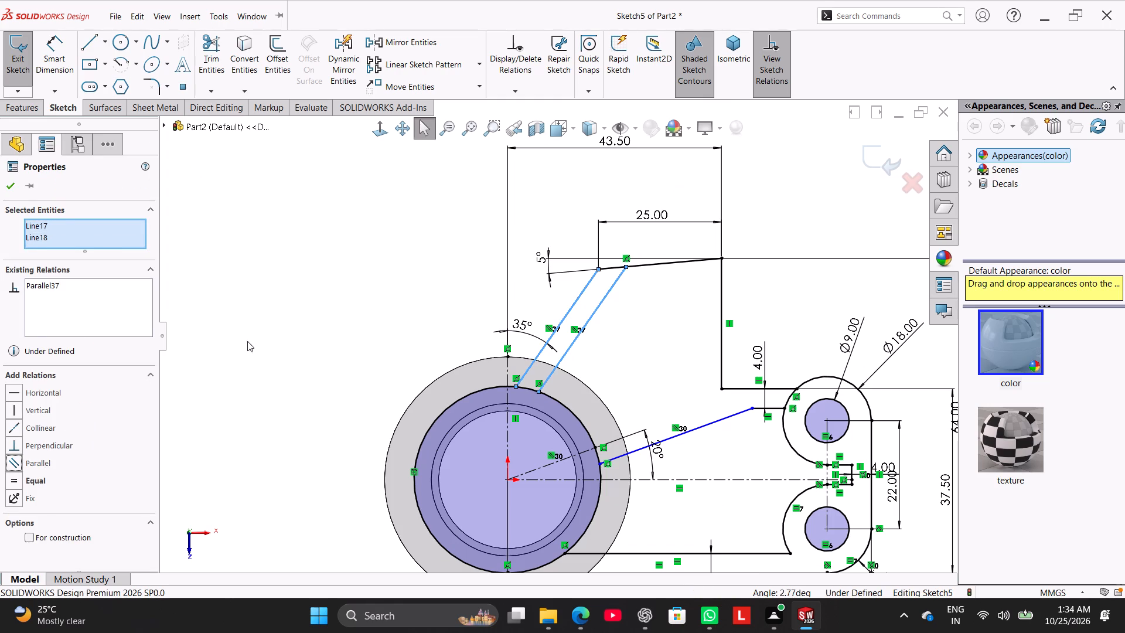
left_click(299, 298)
Dimension the spacing between the two parallel slanted lines as 4 mm.
left_click(57, 67)
left_click(601, 305)
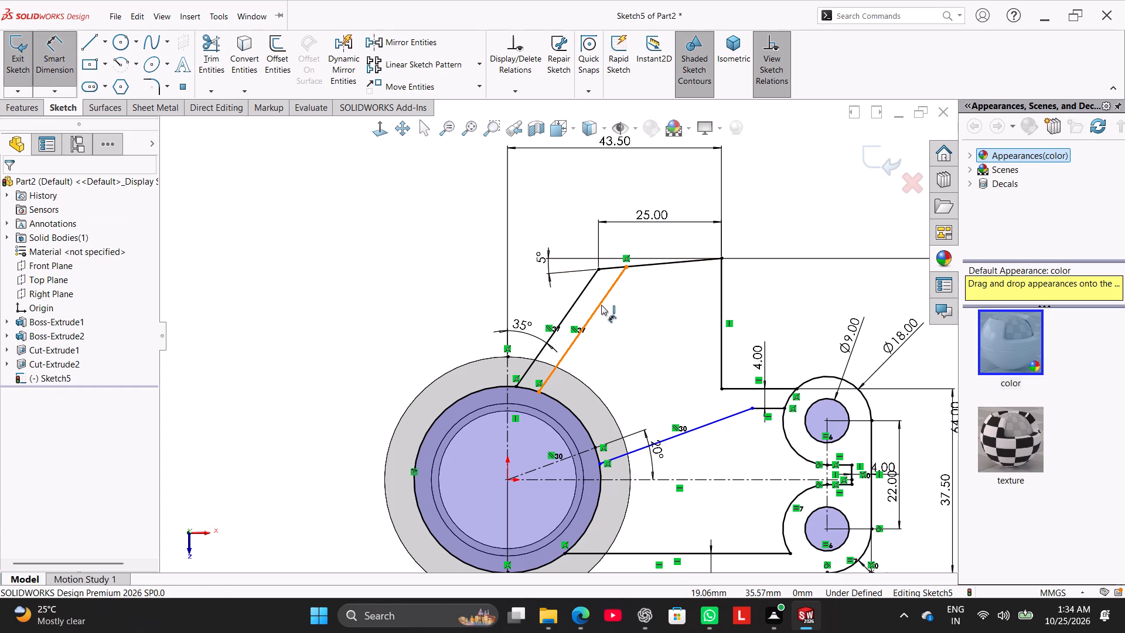
left_click(577, 298)
left_click(471, 278)
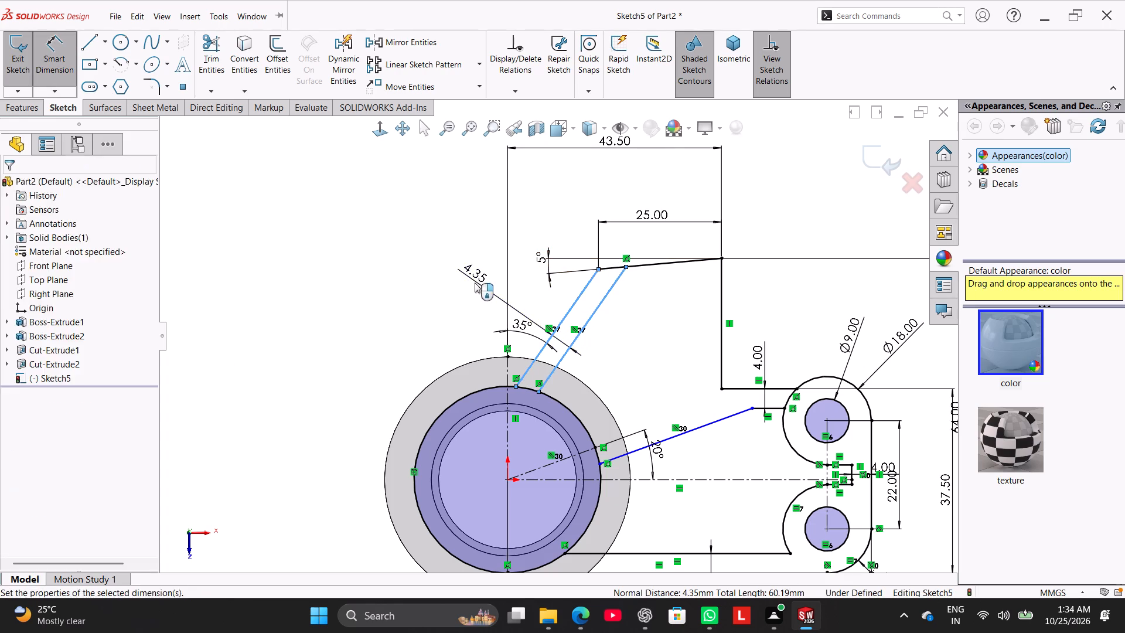
key("4")
key("Return")
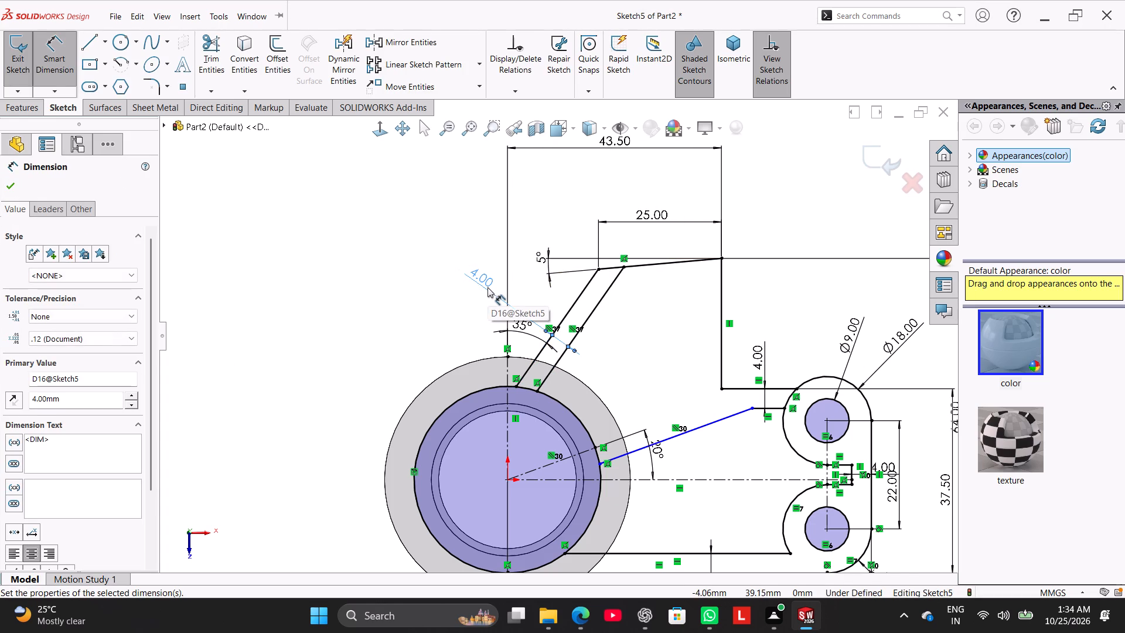
Sketch a vertical line from the sloping top line down beside the vertical outline line, ending above the 20° slanted line.
left_click(90, 43)
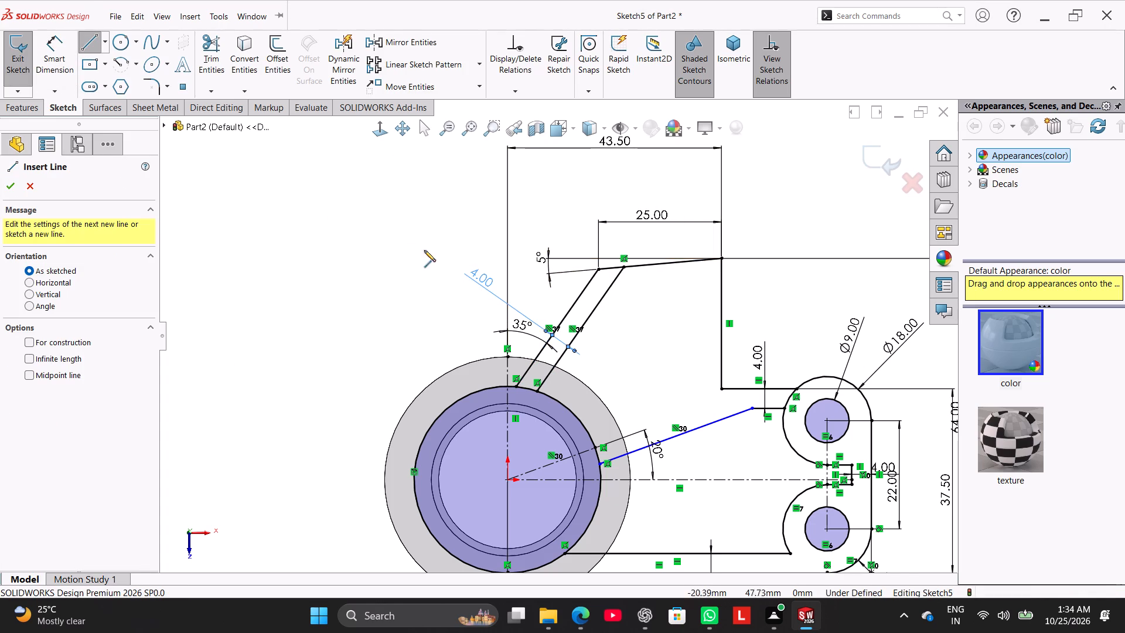
left_click(696, 260)
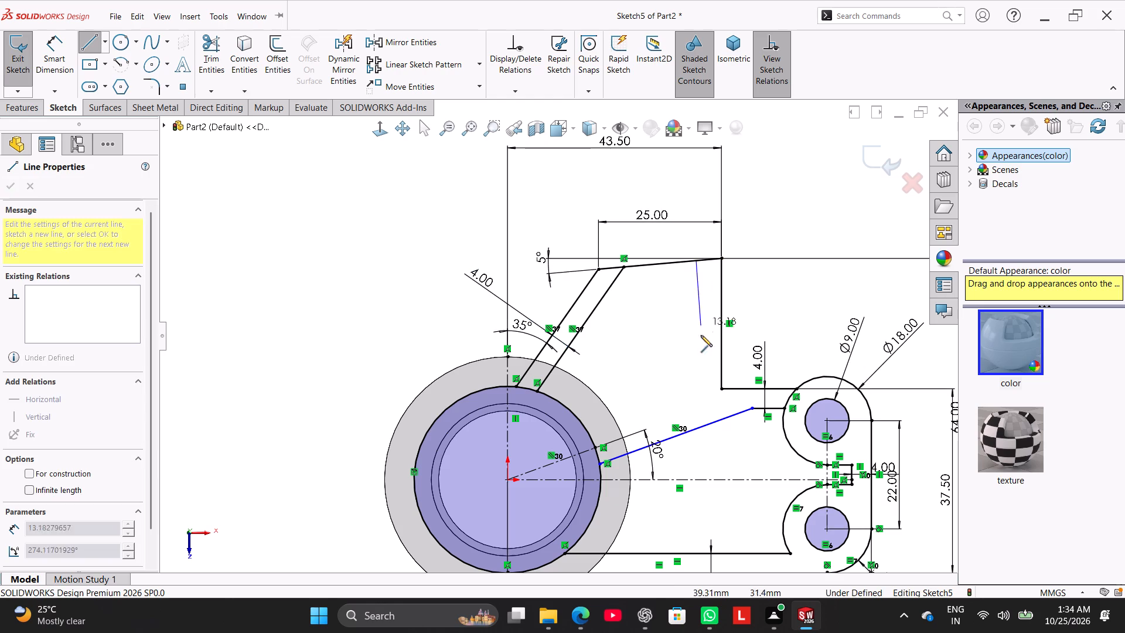
left_click(694, 397)
right_click(363, 313)
left_click(388, 318)
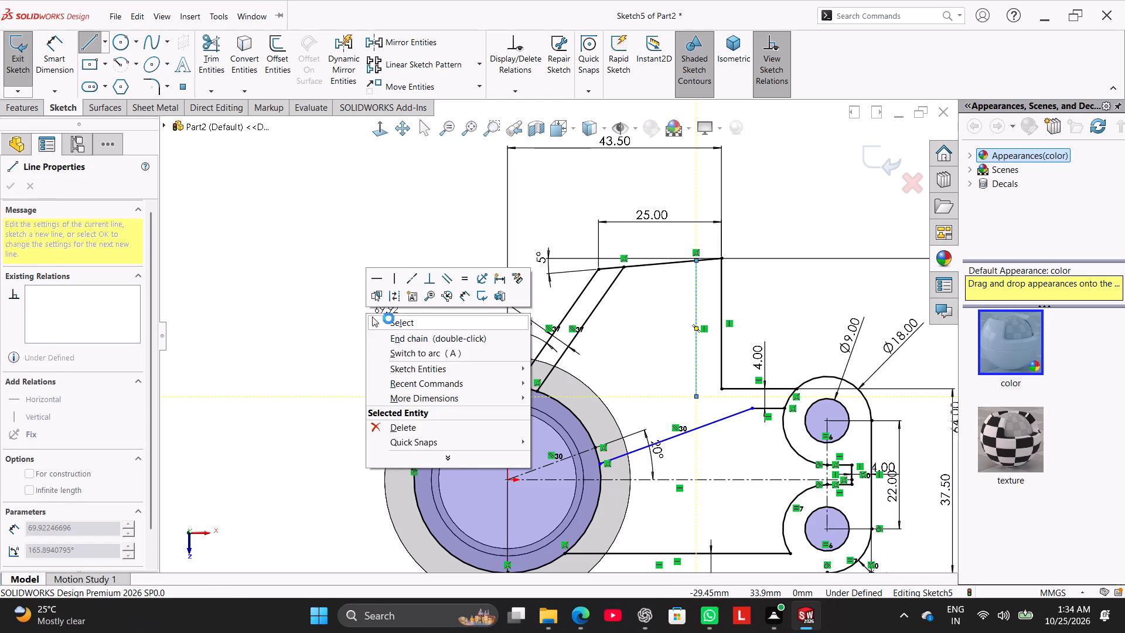
Dimension the spacing between the new vertical line and the vertical outline line as 4 mm.
left_click(58, 44)
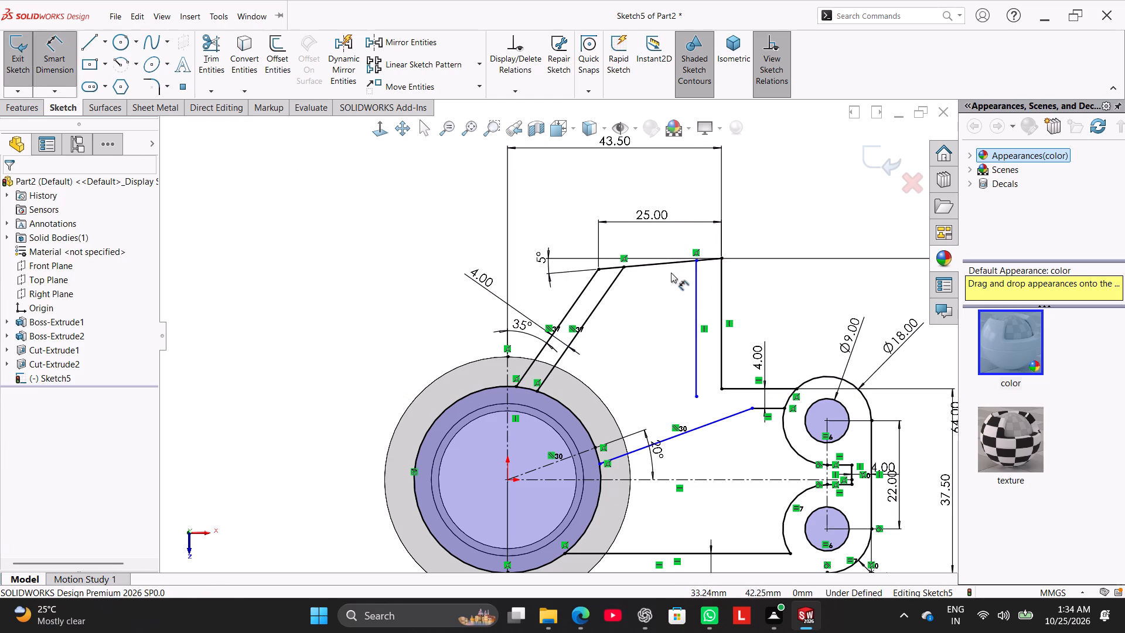
left_click(694, 304)
left_click(721, 316)
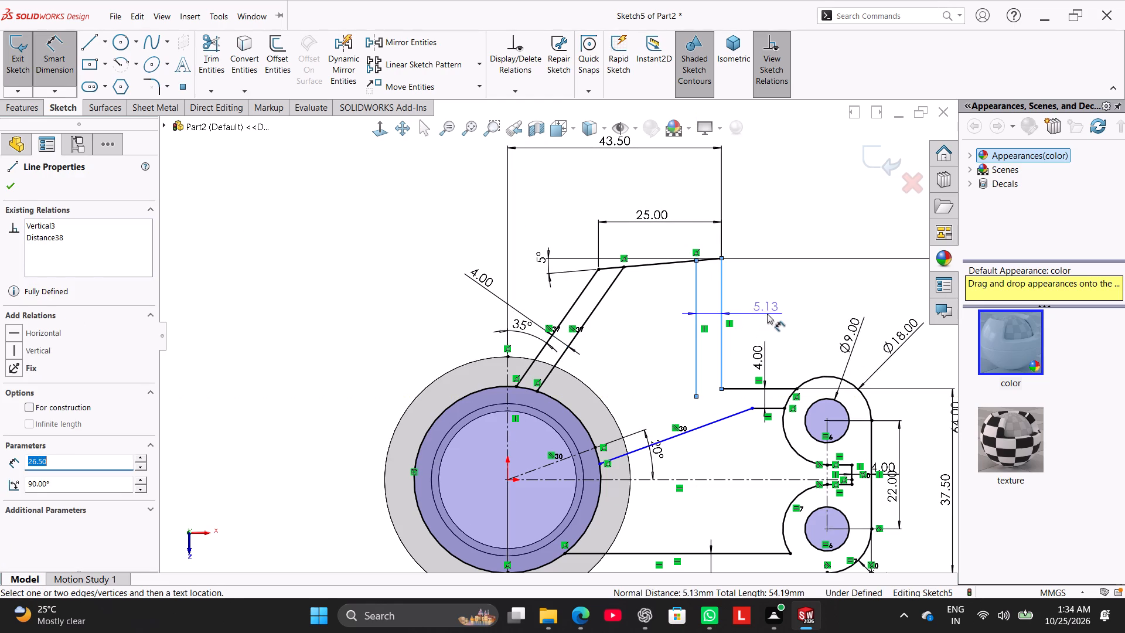
left_click(768, 314)
key("4")
key("Return")
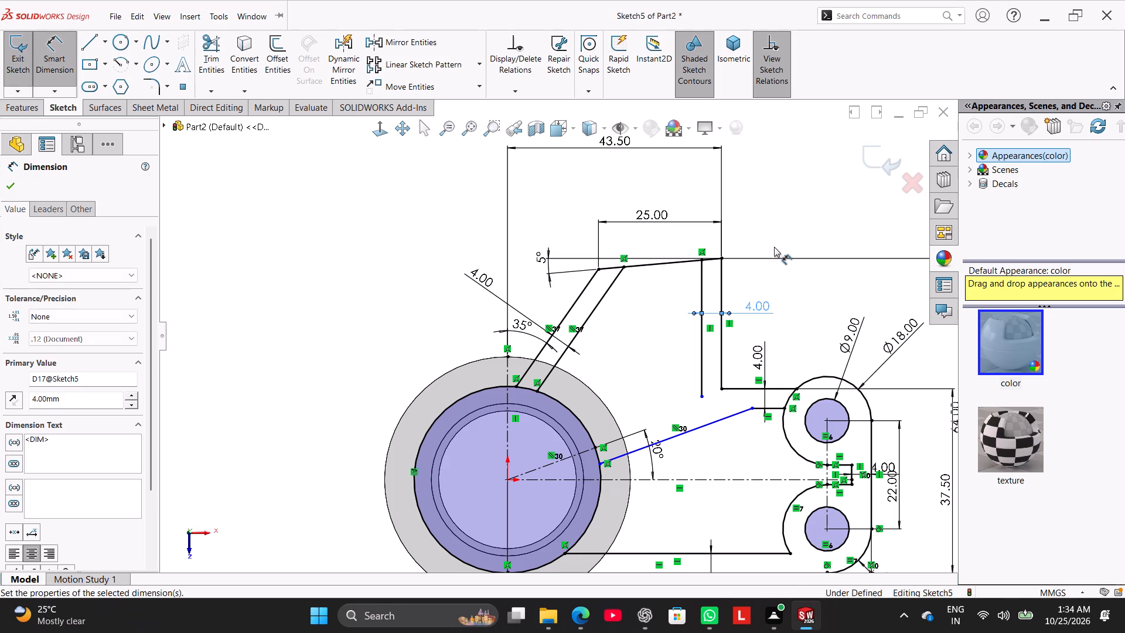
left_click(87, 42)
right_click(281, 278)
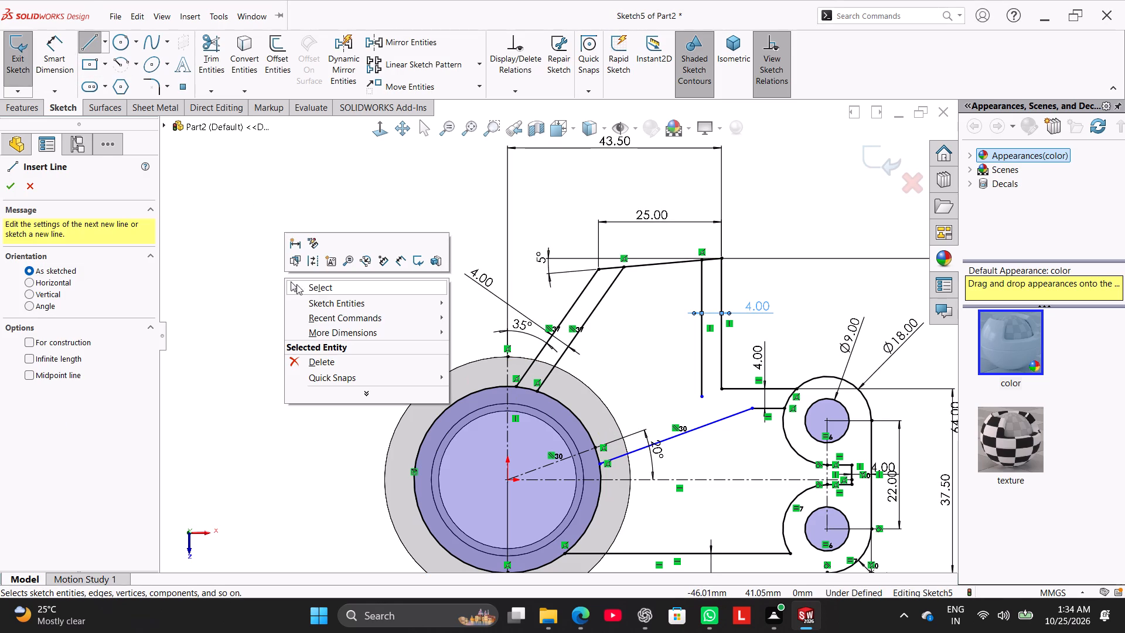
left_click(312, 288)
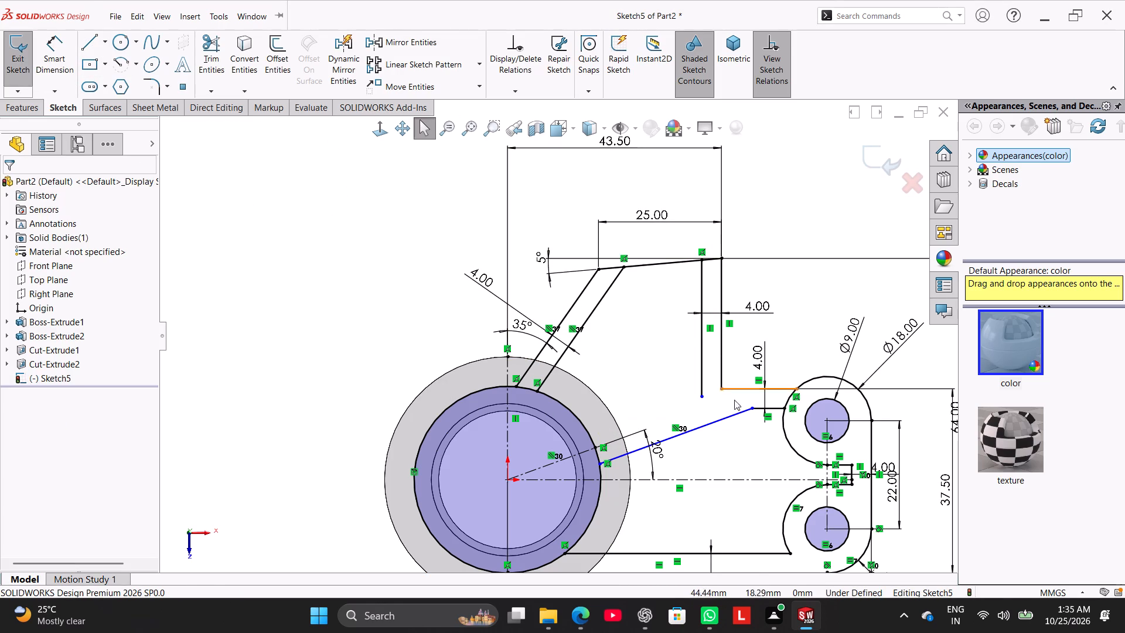
Mirror the solid 20° slanted line about the 20° construction line from the cylinder's centre.
left_click(725, 418, "ctrl")
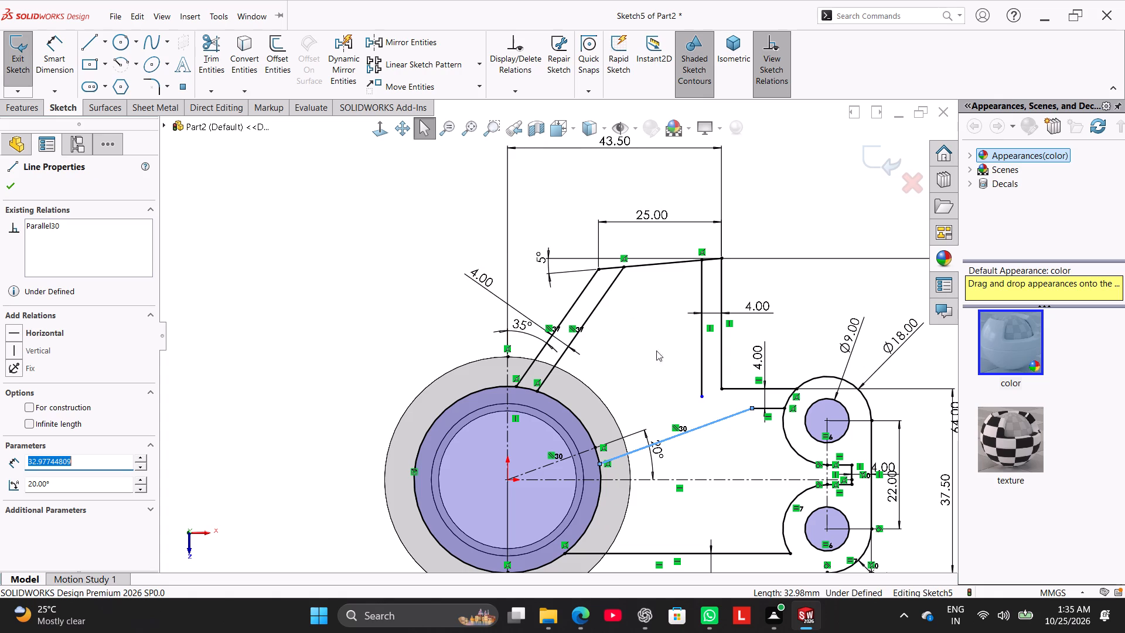
left_click(586, 448, "ctrl")
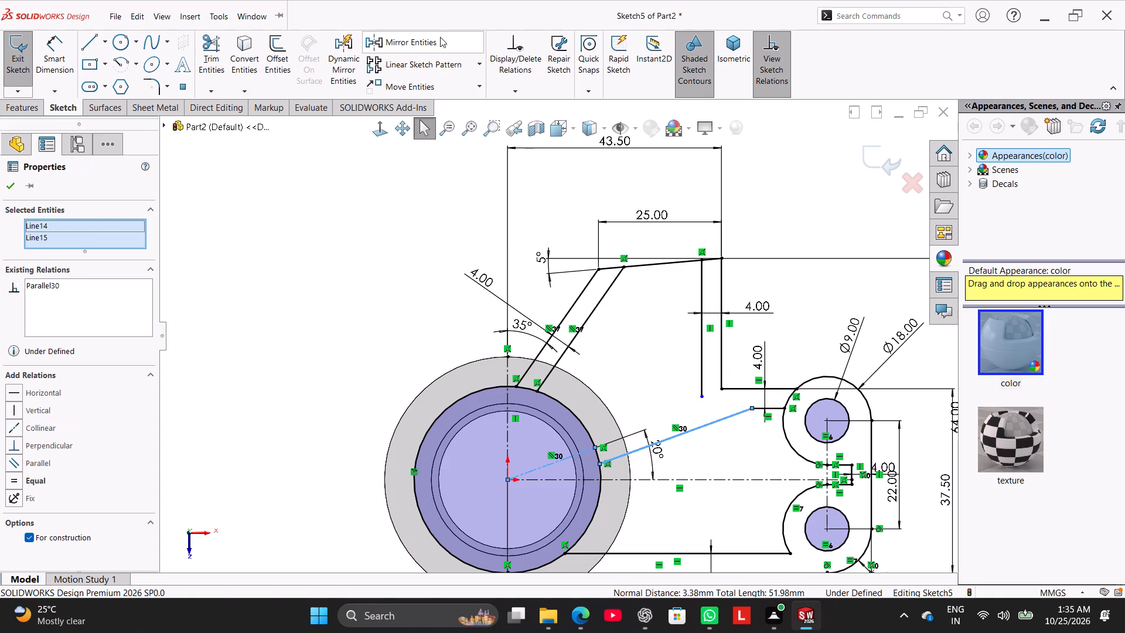
left_click(441, 39, "ctrl")
left_click(270, 344)
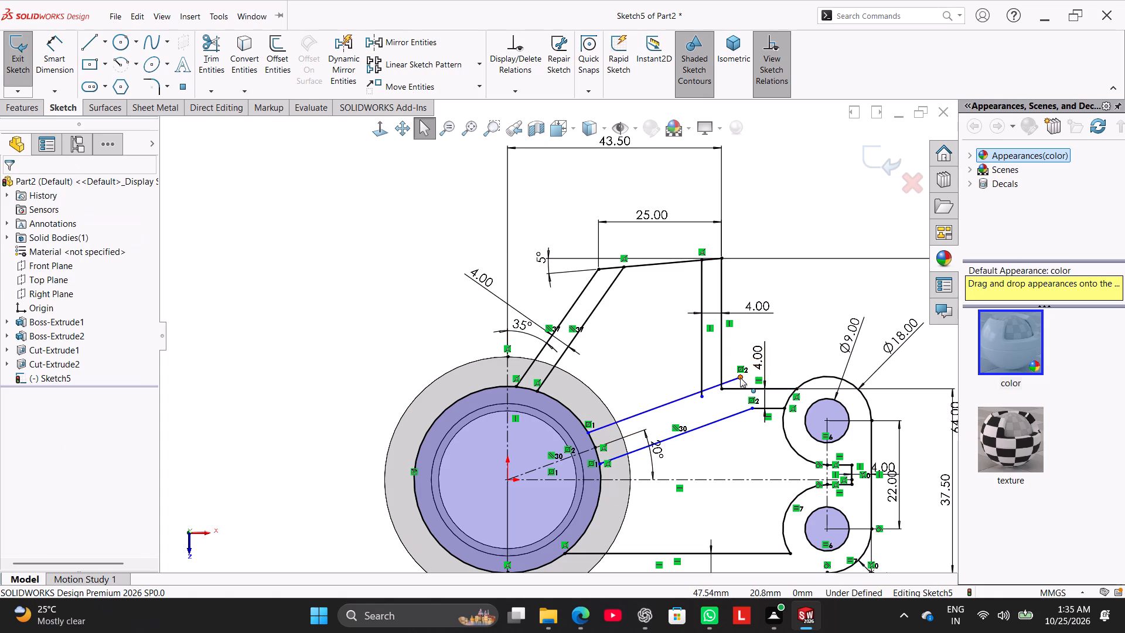
Delete both symmetric relations linking the mirrored line's endpoints to the original slanted line.
left_click_drag(740, 377, 746, 379)
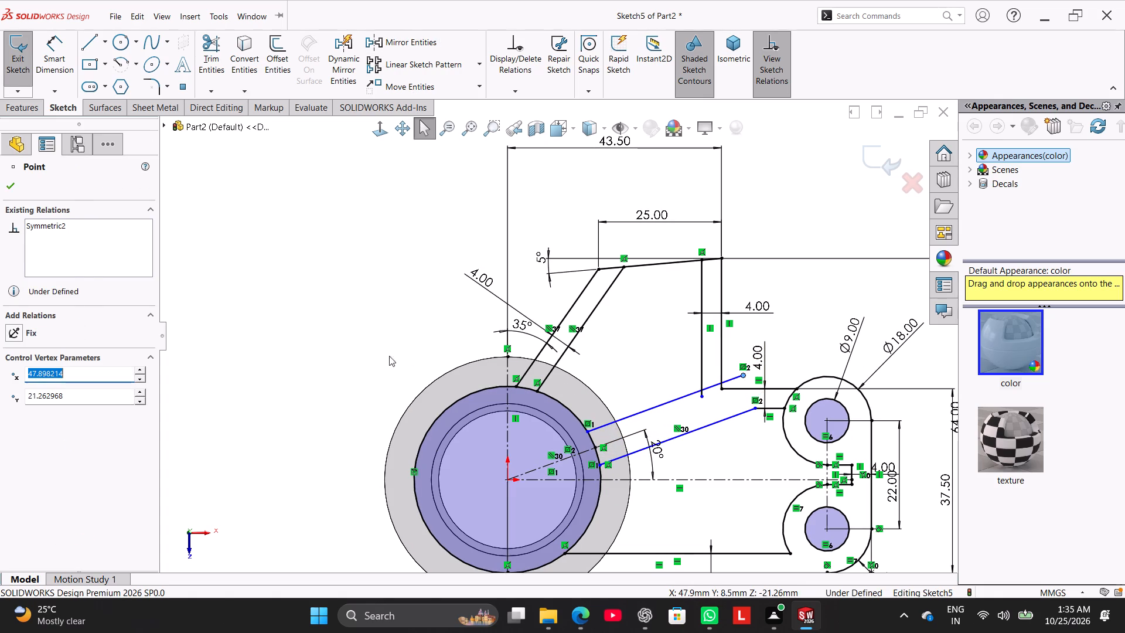
left_click(340, 314)
right_click(743, 365)
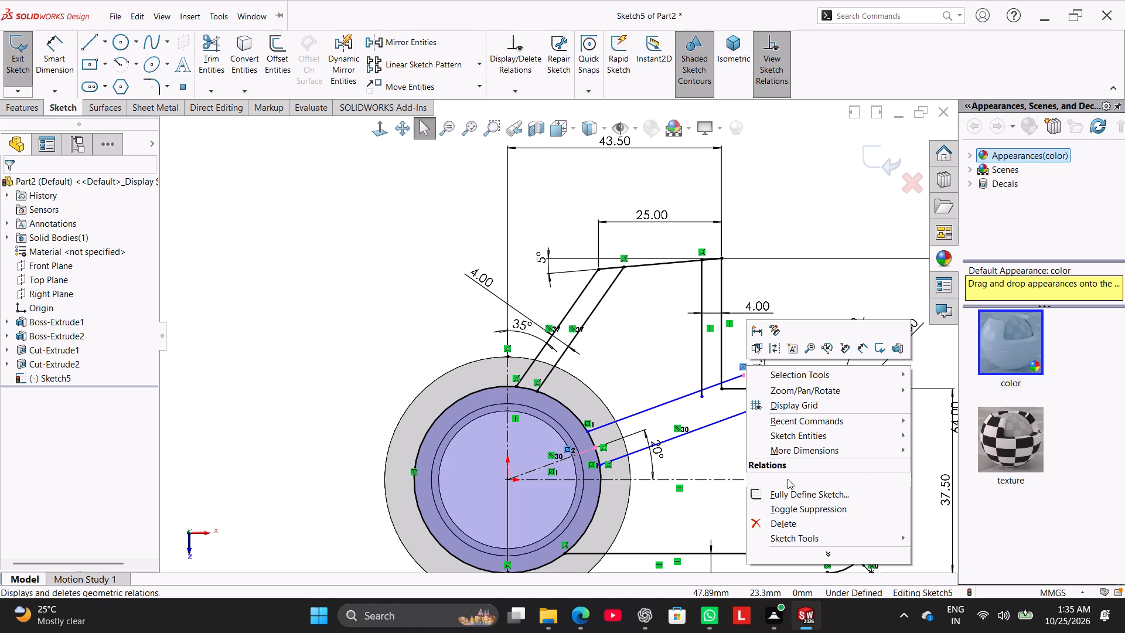
left_click(797, 519)
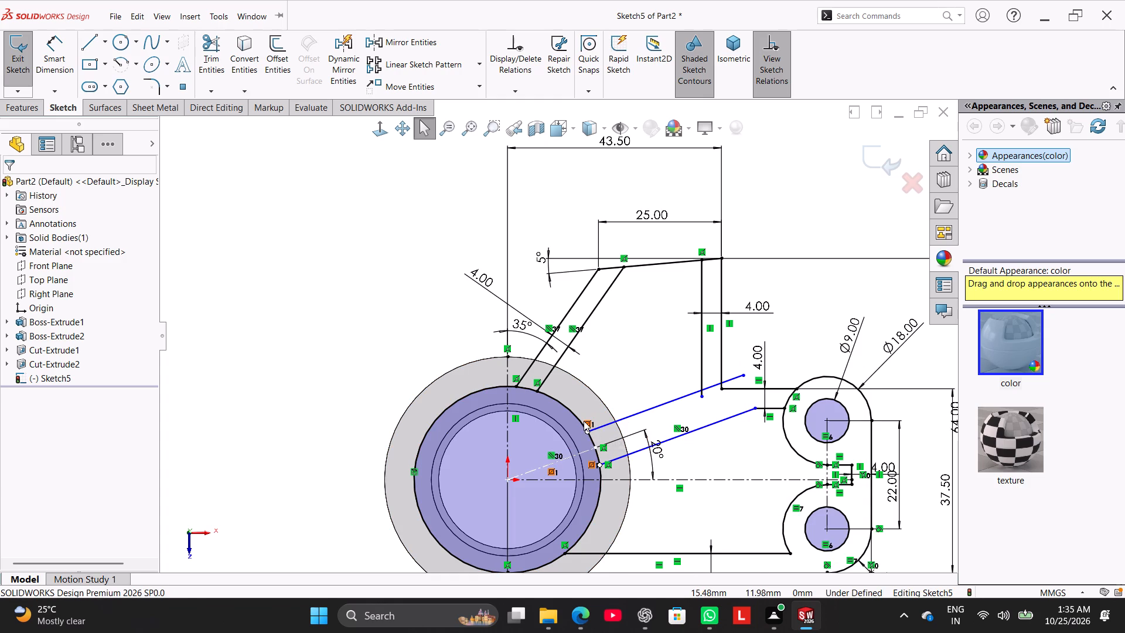
right_click(584, 421)
left_click(648, 578)
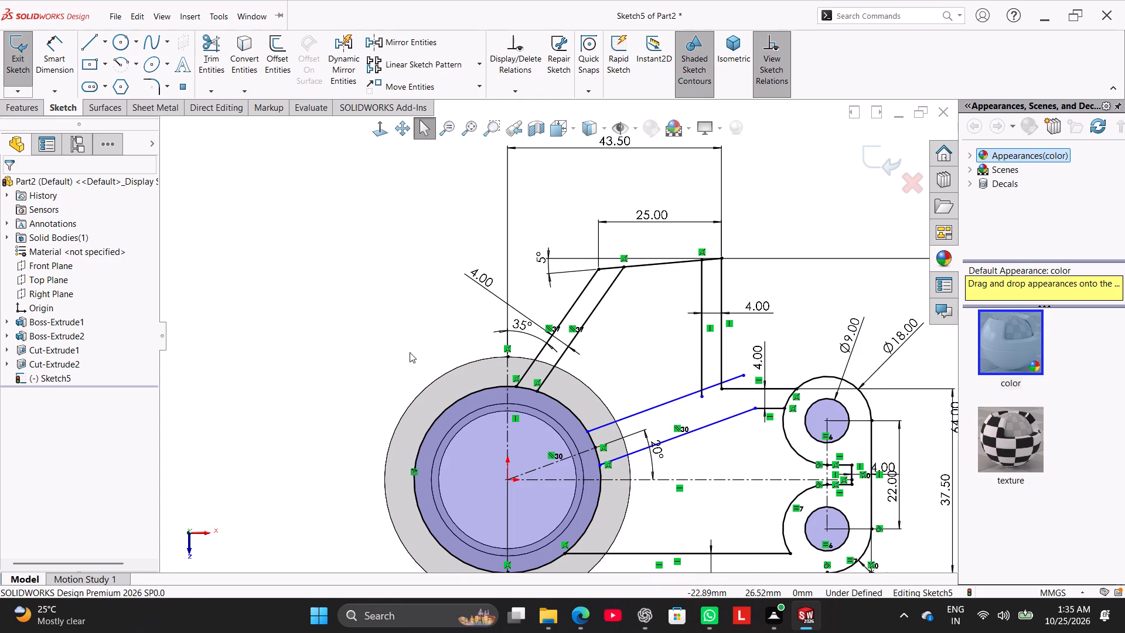
Shorten the mirrored line by moving its free upper endpoint to just short of the inner vertical line.
left_click_drag(742, 376, 686, 388)
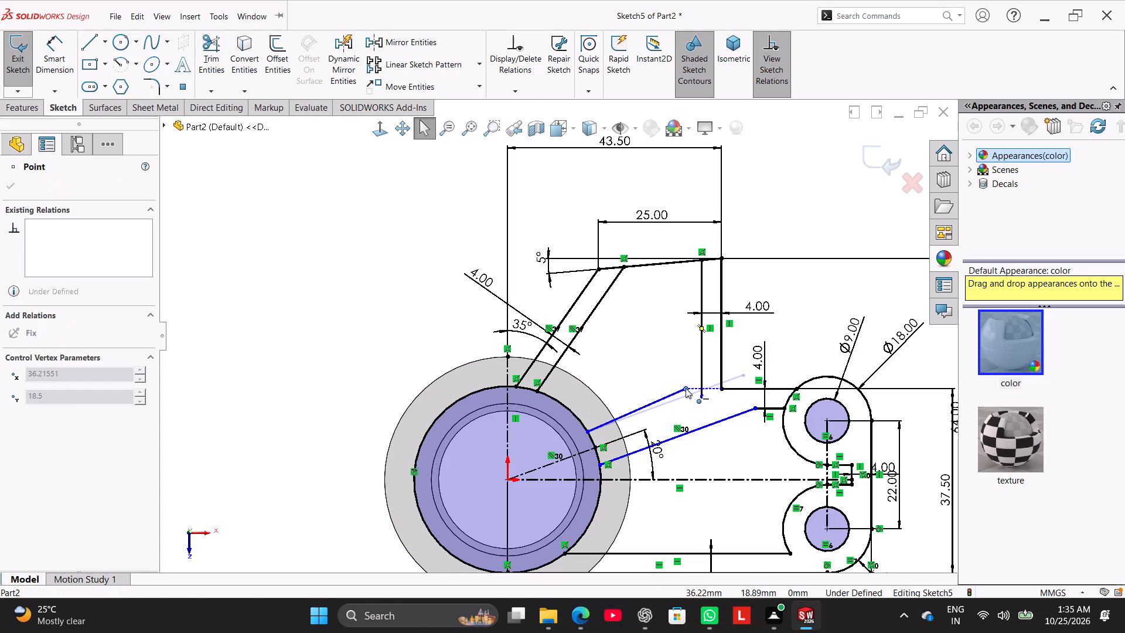
left_click_drag(686, 388, 690, 387)
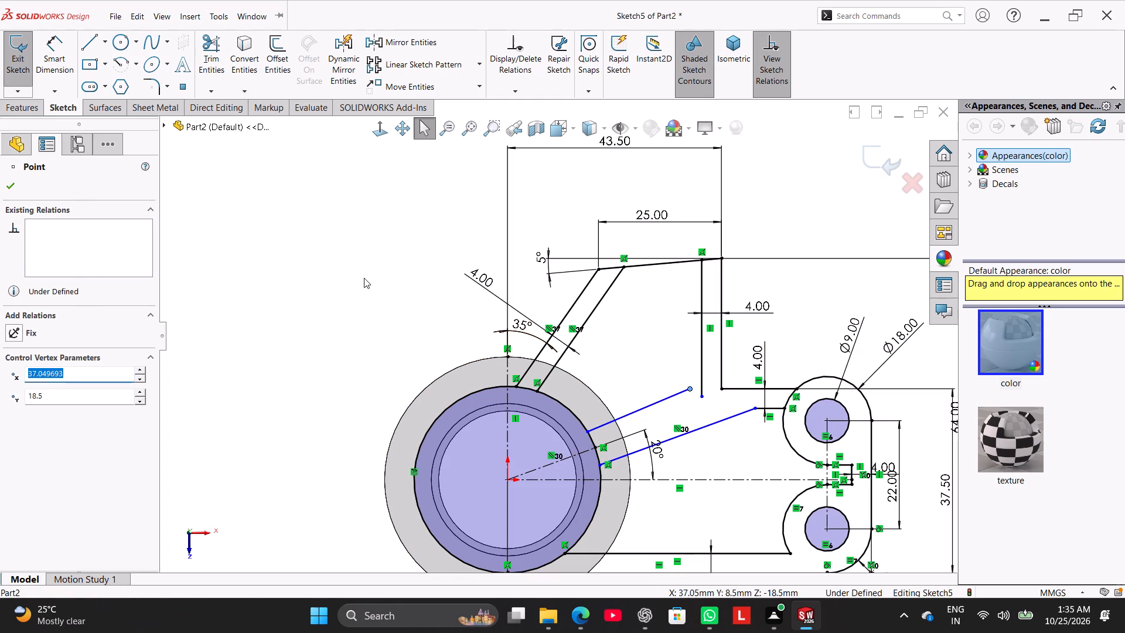
left_click(332, 261)
Make the shortened line parallel to the 20° construction line.
left_click(578, 456, "ctrl")
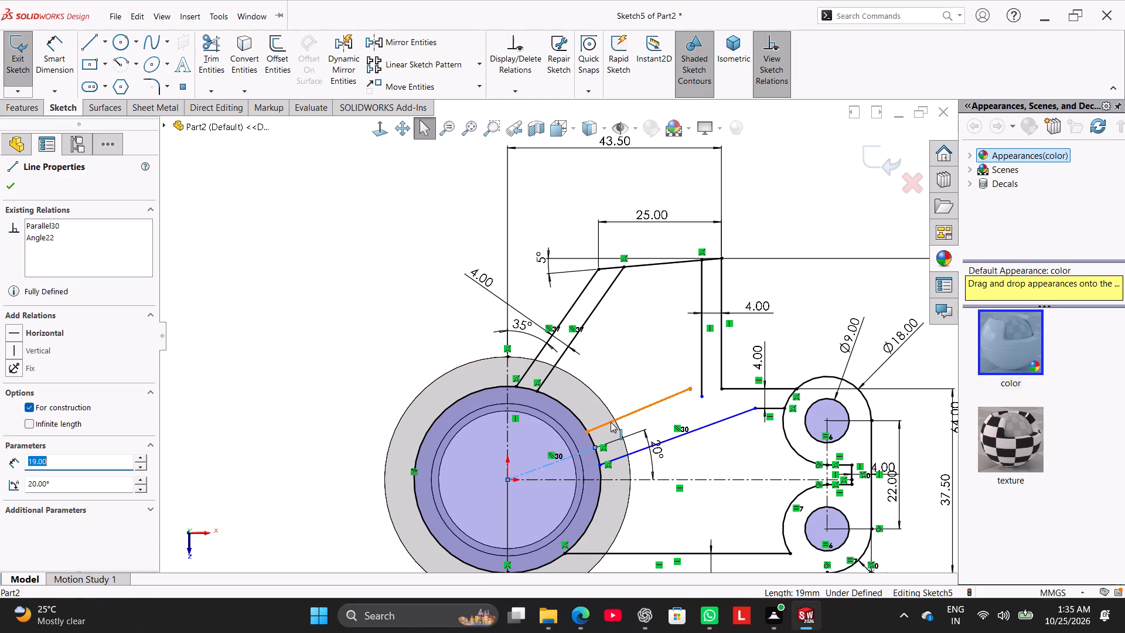
left_click(611, 422, "ctrl")
left_click(42, 467)
left_click(221, 373)
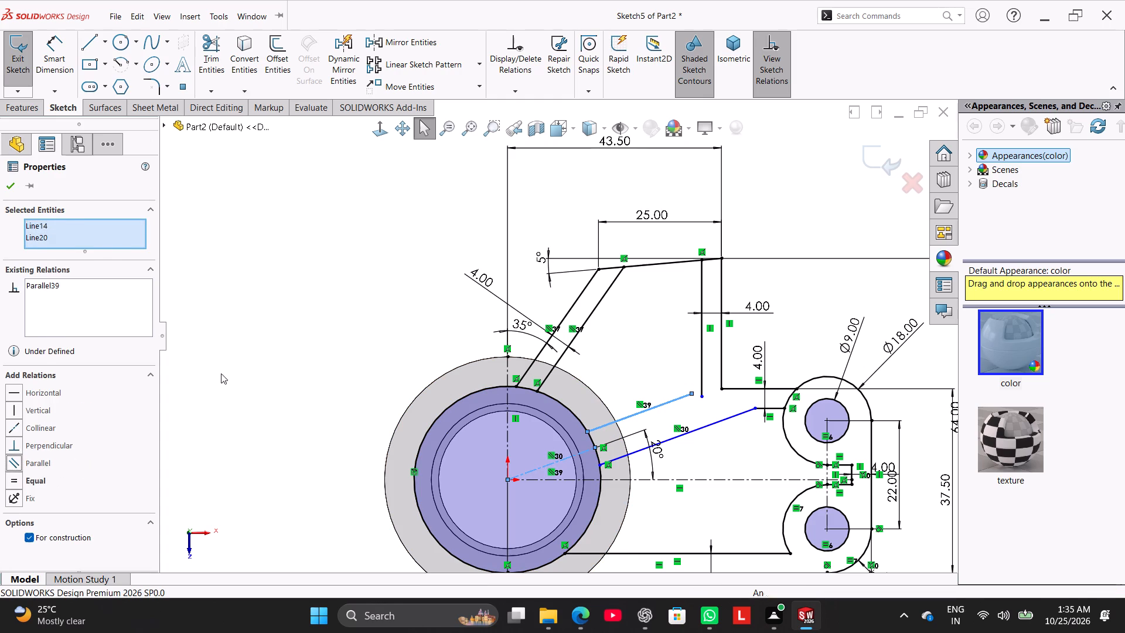
Dimension the spacing between the two solid 20° slanted lines as 4 mm.
left_click(54, 53)
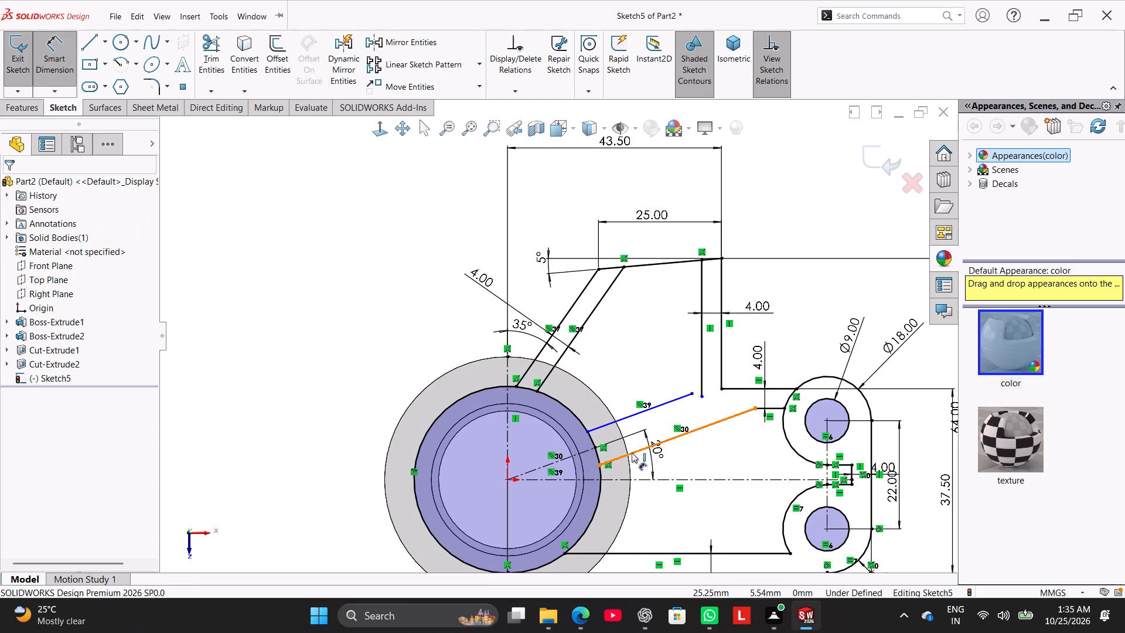
left_click(633, 452)
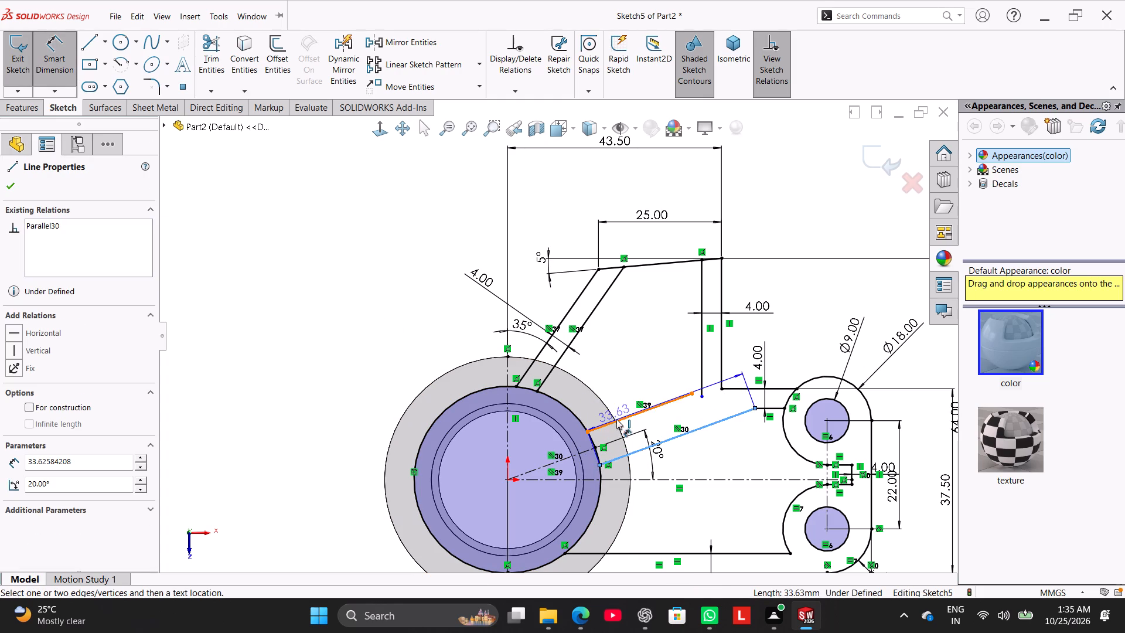
left_click(620, 418)
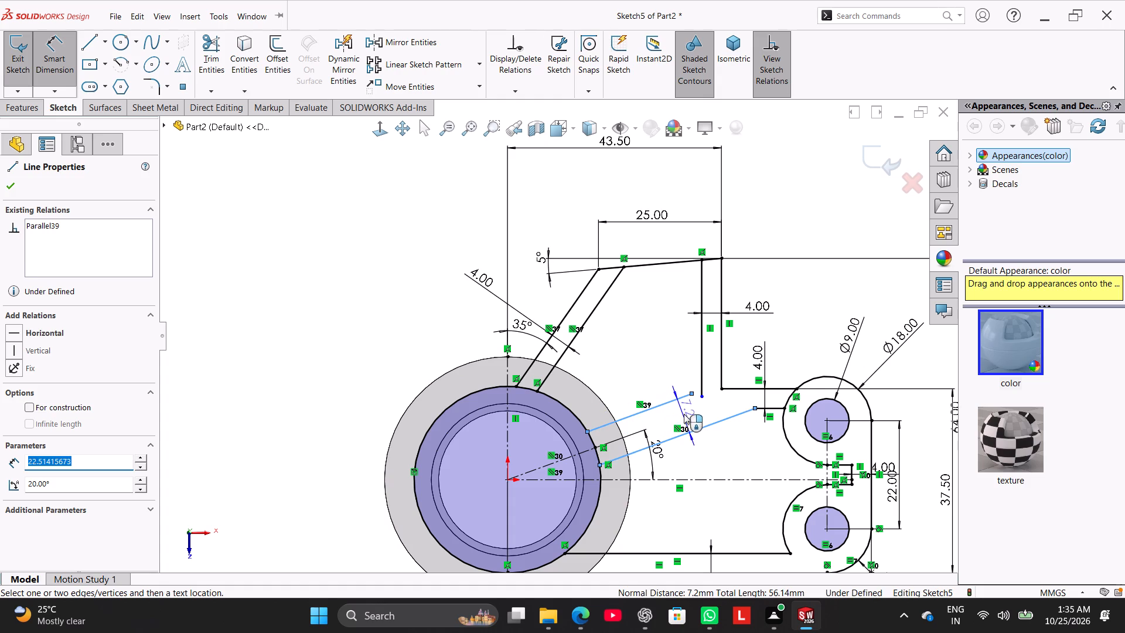
left_click(684, 414)
key("4")
key("Return")
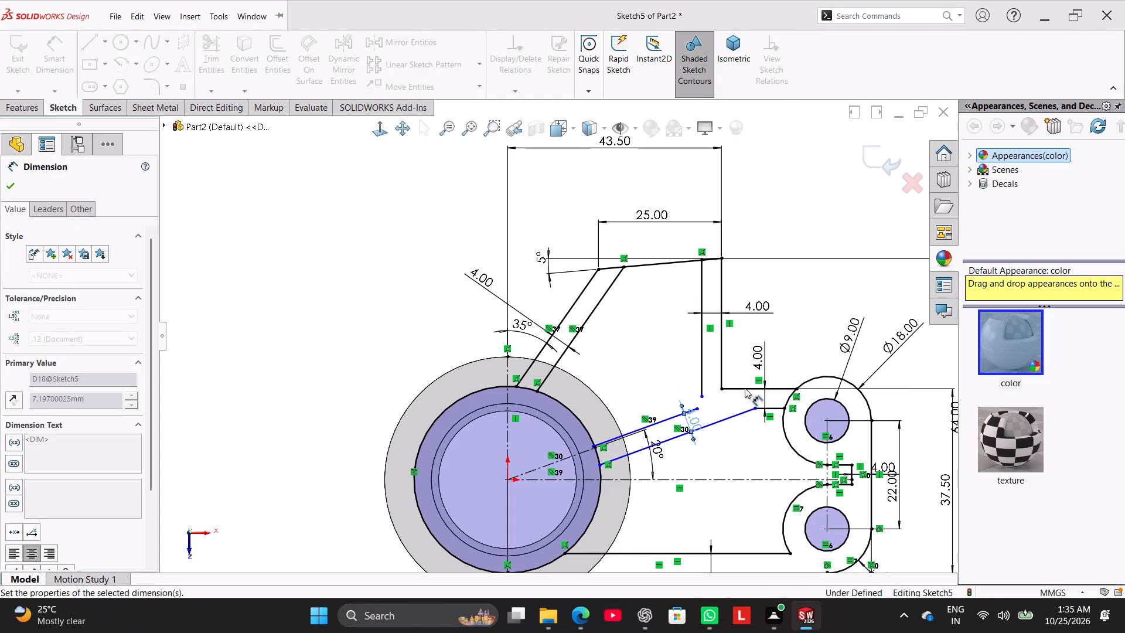
right_click(315, 327)
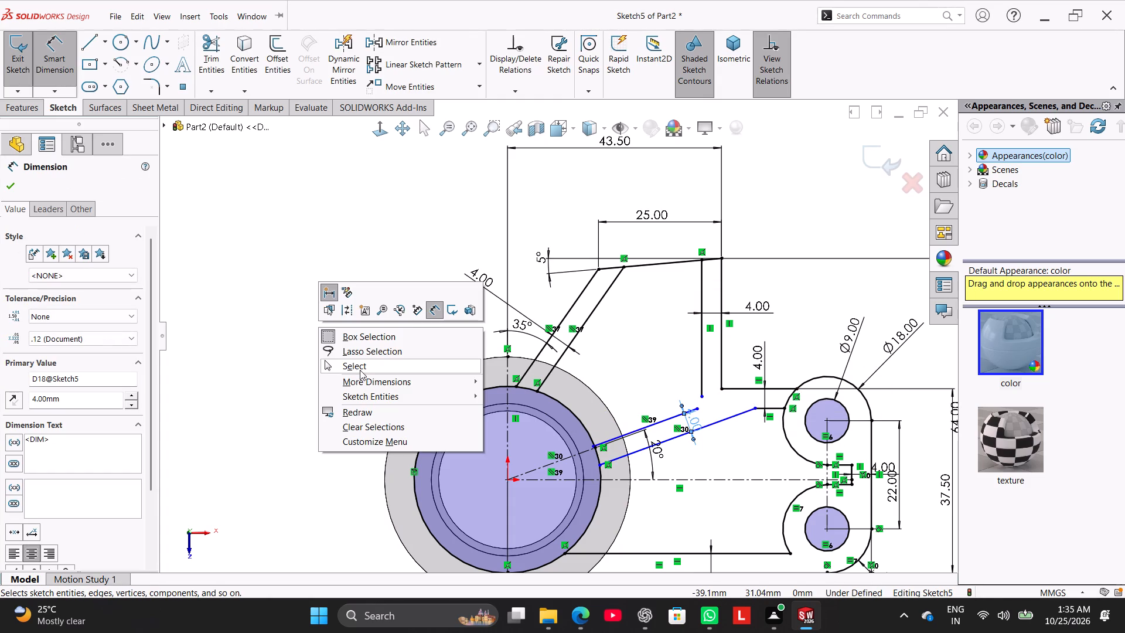
left_click(357, 365)
Make the two solid 20° slanted lines symmetric about the 20° construction line.
scroll(600, 444, "down", 2)
left_click(621, 452, "ctrl")
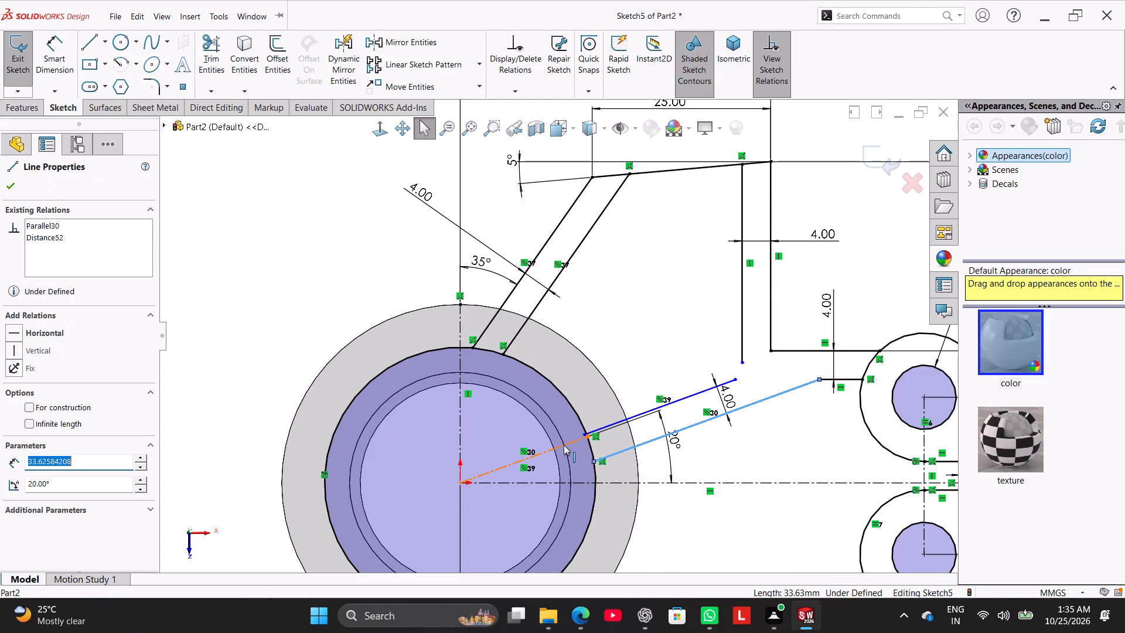
left_click(564, 445, "ctrl")
left_click(611, 423, "ctrl")
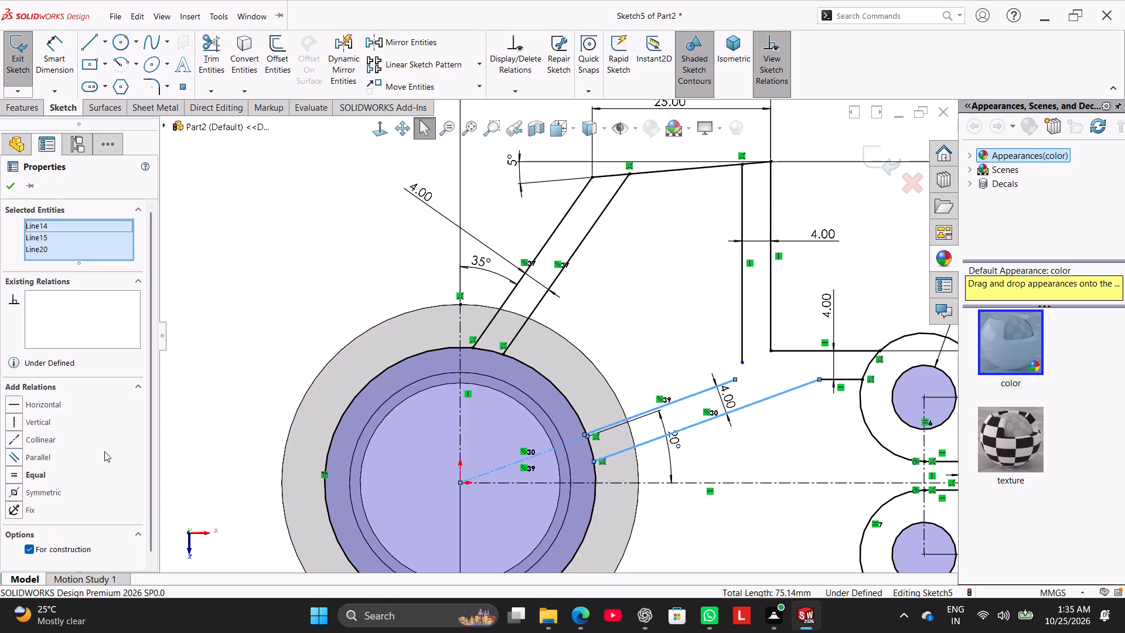
left_click(36, 494)
left_click(209, 330)
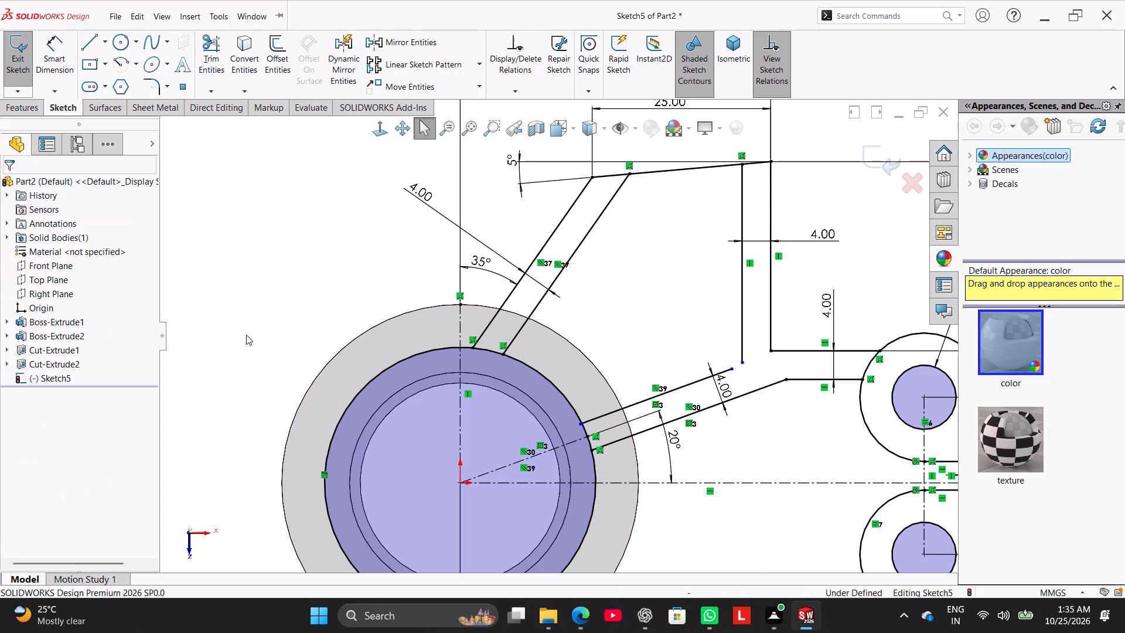
Attach the upper 20° slanted line's lower endpoint to the cylinder's bold sketch circle.
scroll(577, 429, "down", 4)
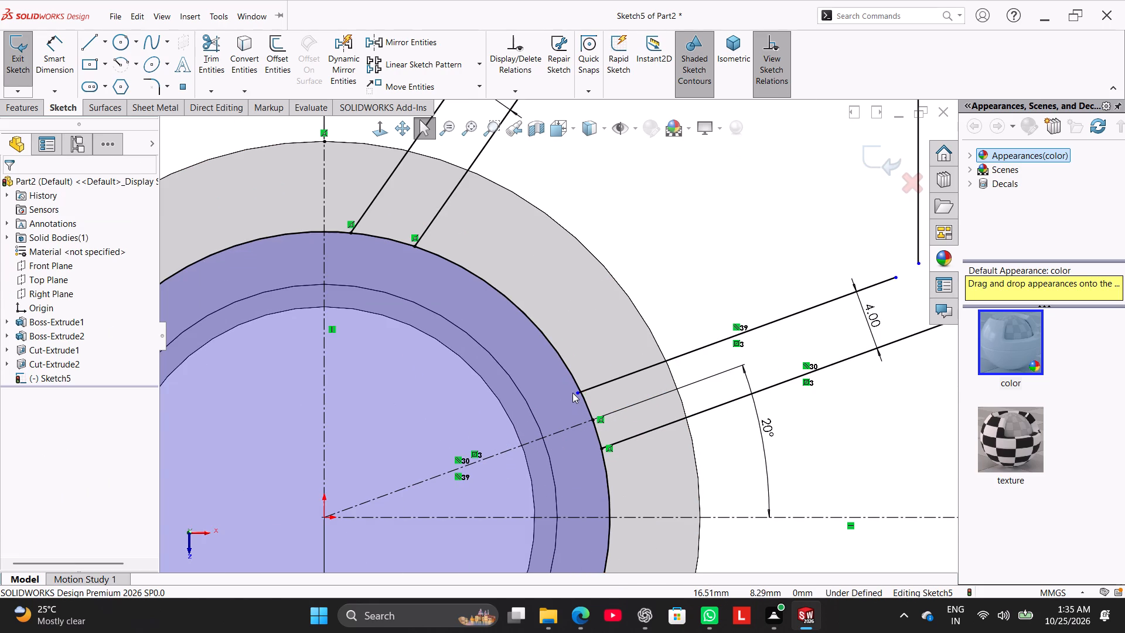
left_click(578, 393)
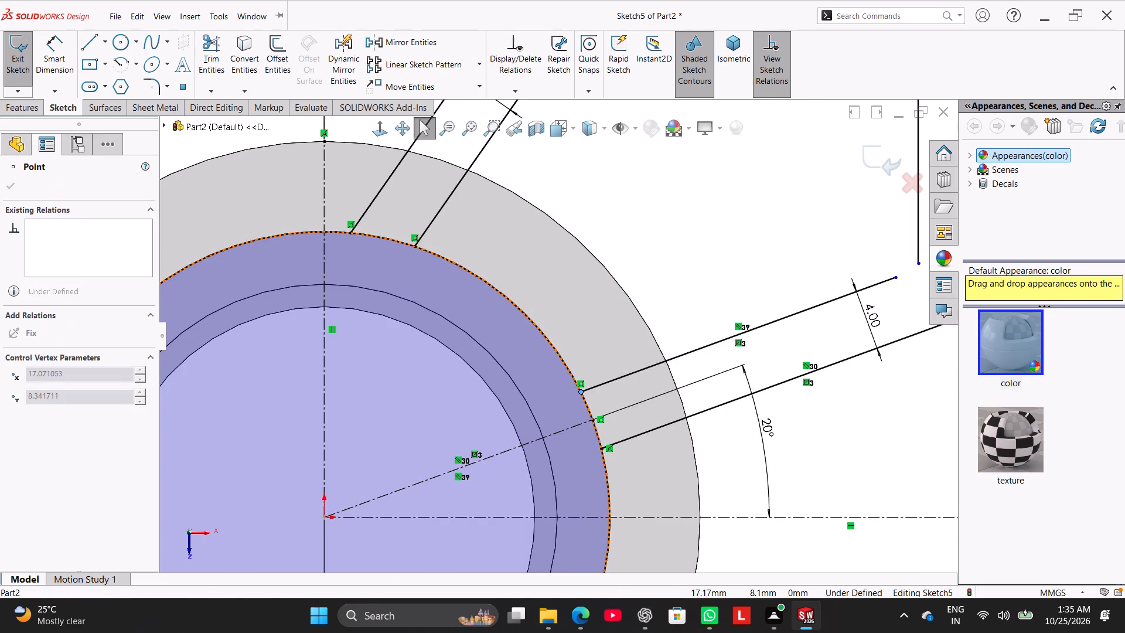
scroll(575, 396, "up", 8)
left_click(347, 294)
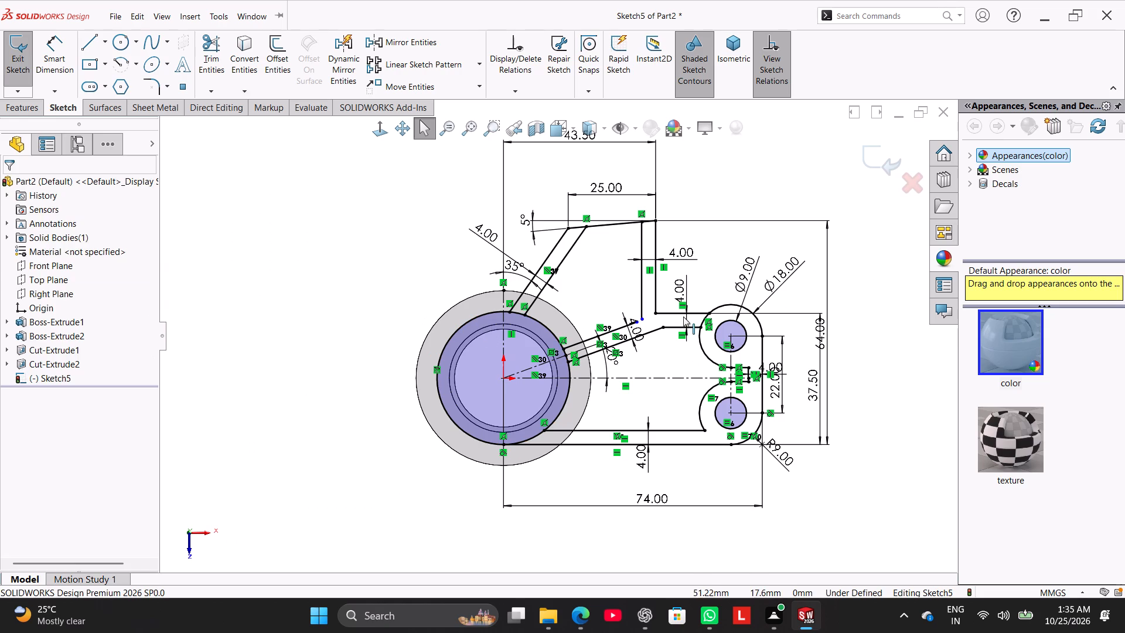
Join the upper 20° slanted line's free end to the lower endpoint of the inner vertical line.
scroll(671, 312, "down", 4)
left_click_drag(567, 341, 574, 341)
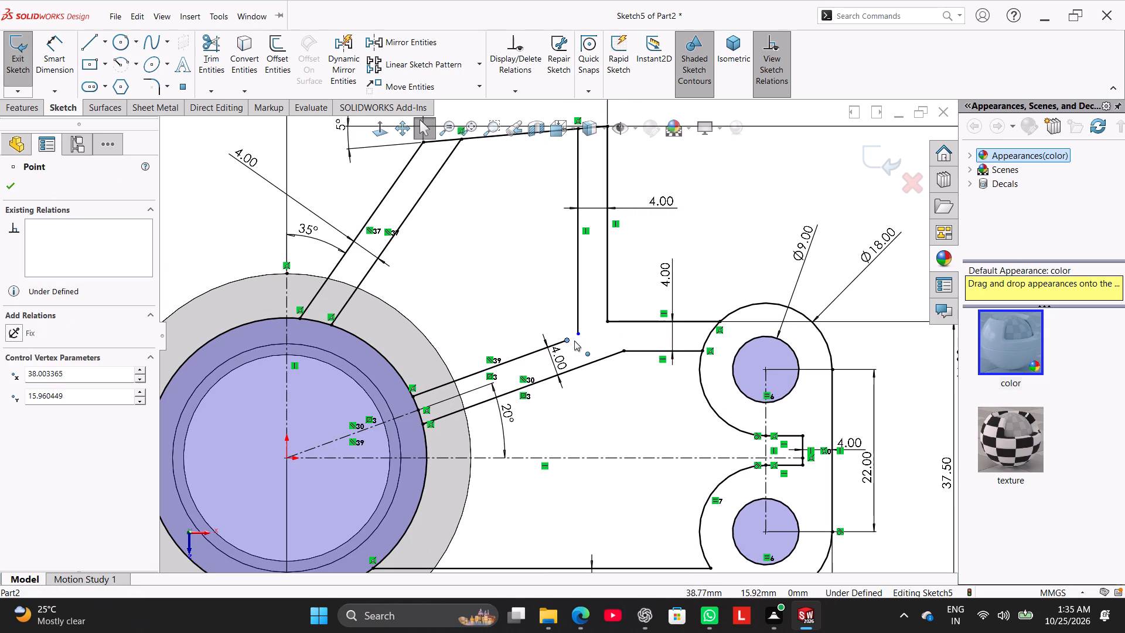
left_click_drag(574, 341, 577, 341)
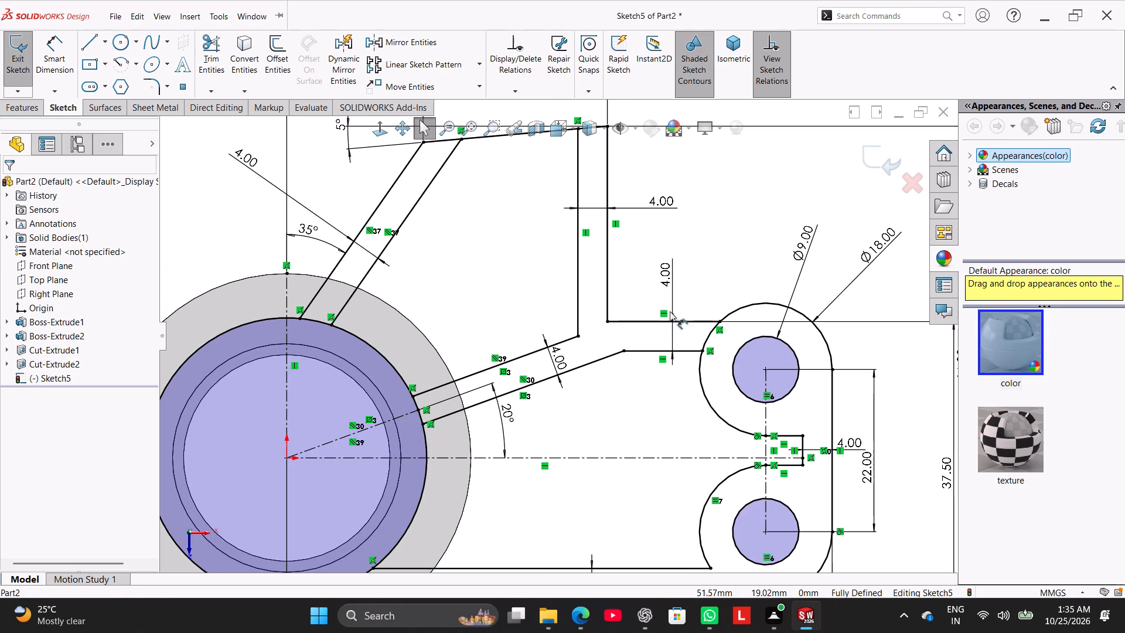
scroll(723, 232, "up", 4)
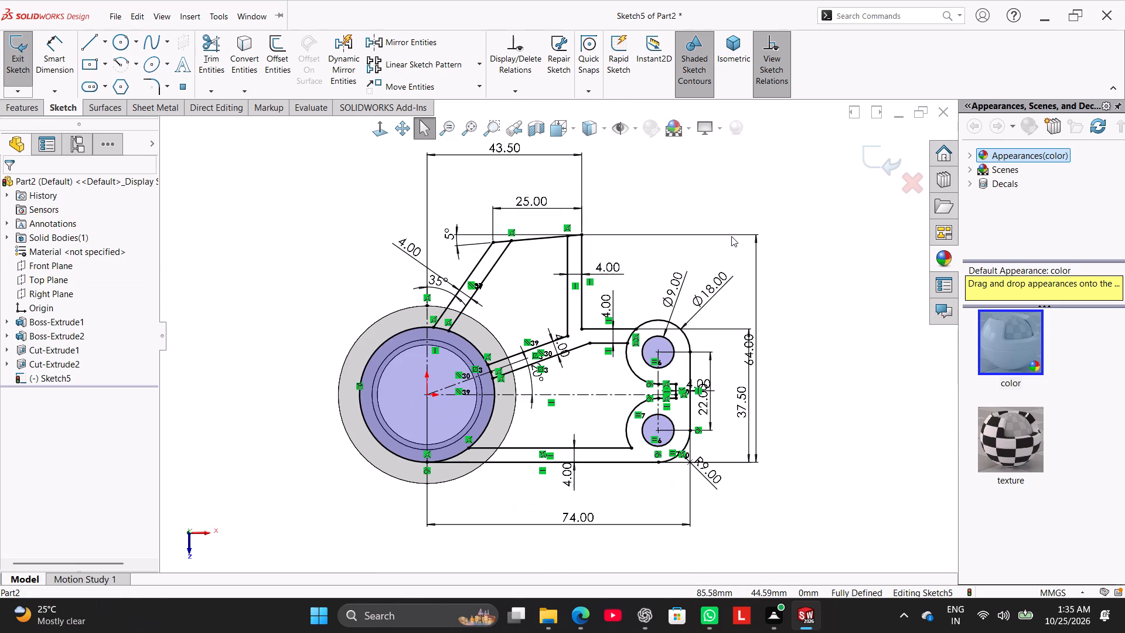
Hide the sketch relation markers.
left_click(766, 69)
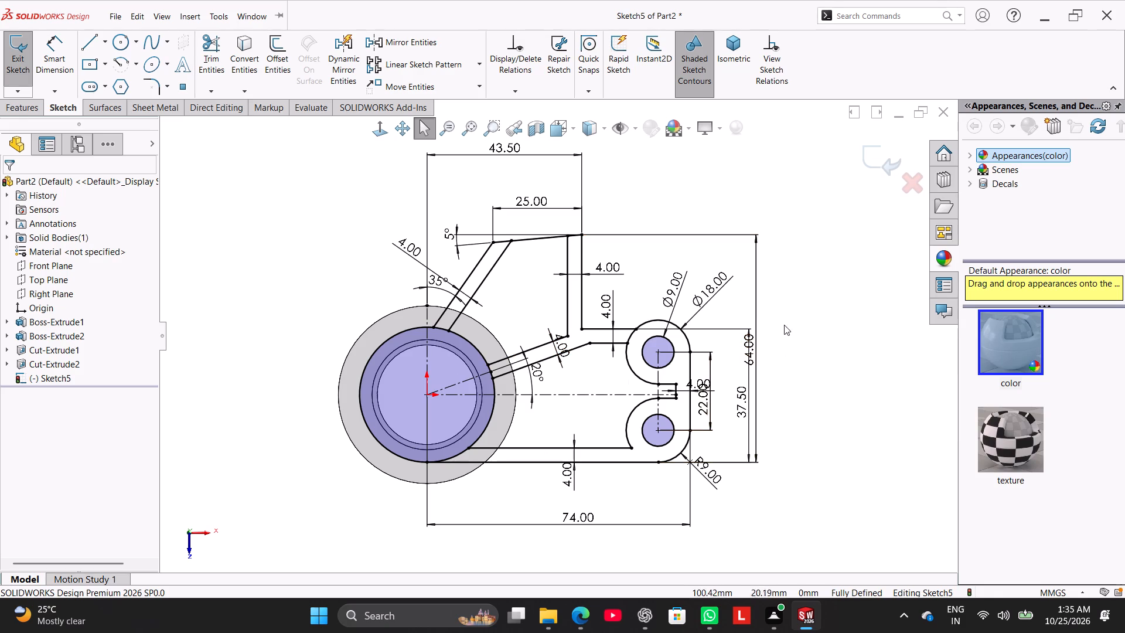
Trim the upper 18 mm boss arc between the two horizontal lines spaced 4 mm apart.
left_click(210, 57)
scroll(674, 377, "down", 3)
left_click_drag(587, 305, 555, 296)
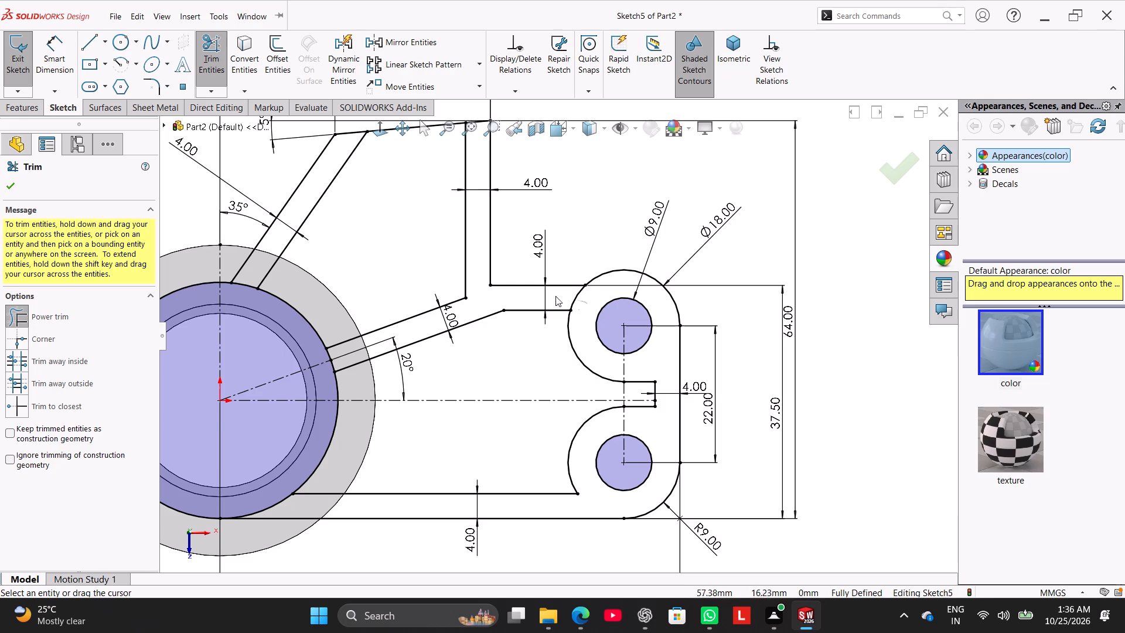
left_click_drag(555, 296, 528, 295)
scroll(640, 360, "up", 2)
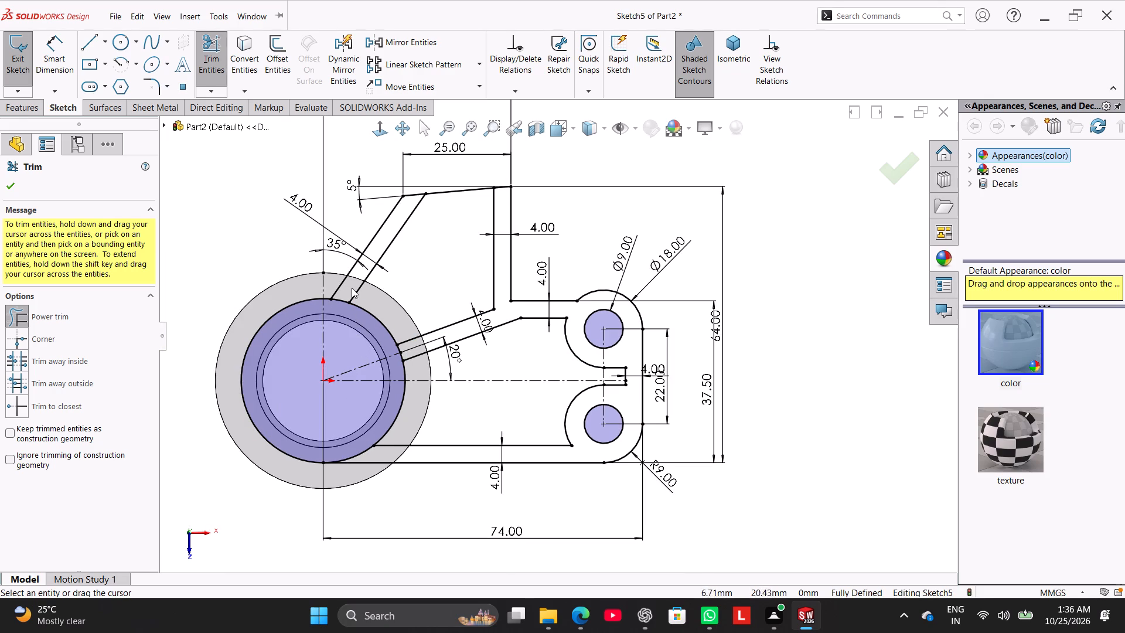
Trim the cylinder circle's arc segments between the two 35° rib lines, the two 20° rib lines and the two bottom horizontal lines.
left_click_drag(349, 281, 339, 307)
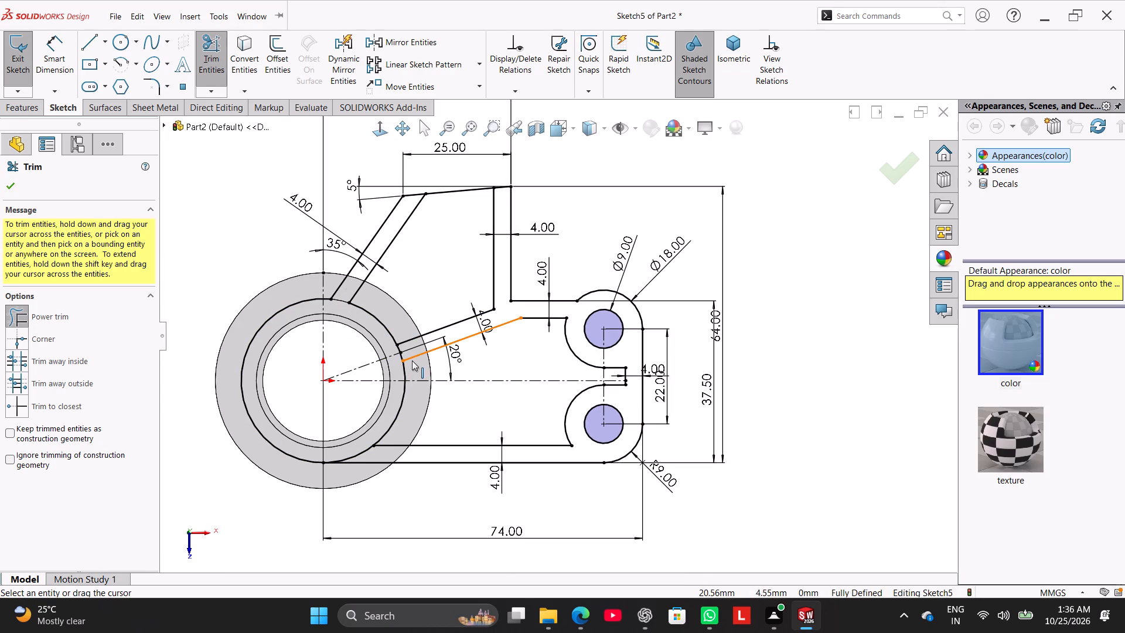
scroll(415, 347, "down", 6)
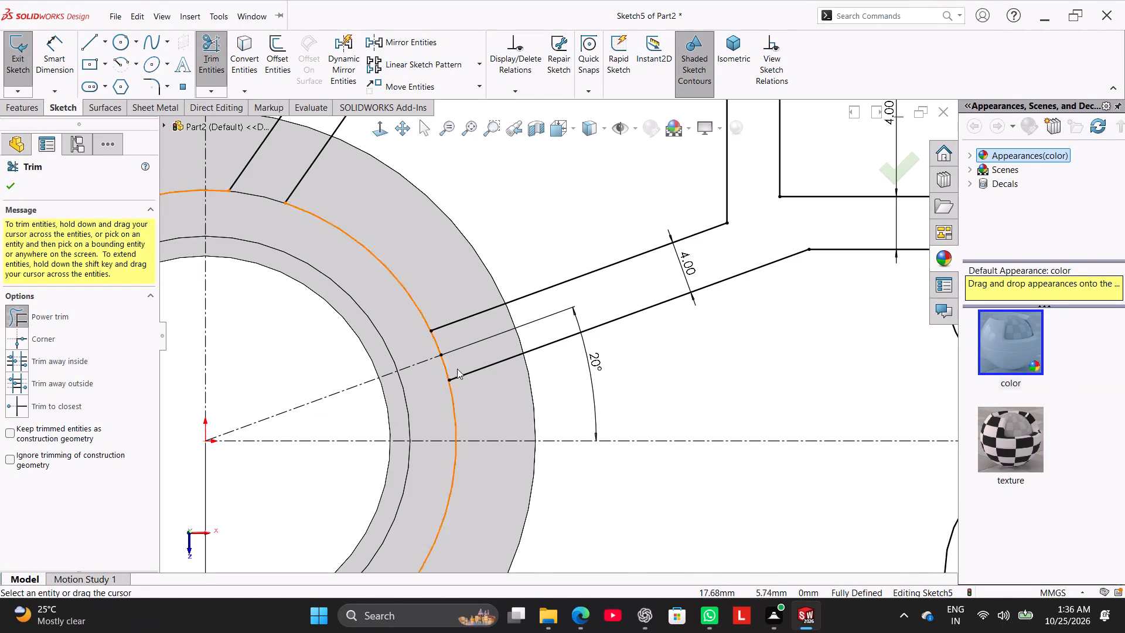
left_click_drag(475, 361, 435, 374)
left_click_drag(447, 343, 393, 357)
scroll(475, 380, "up", 2)
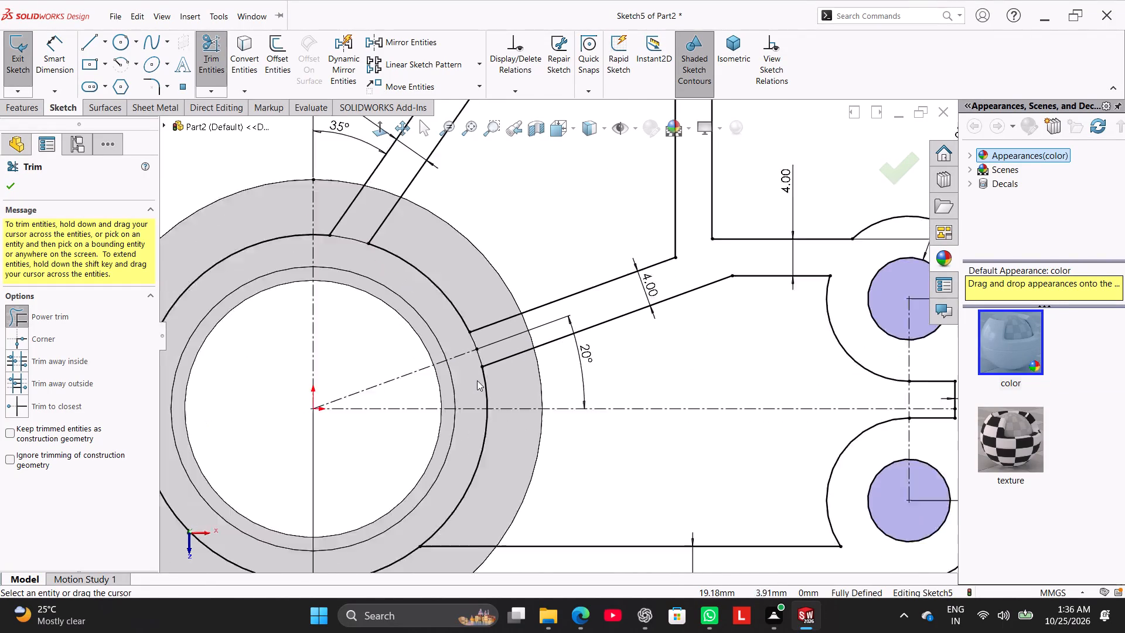
scroll(477, 380, "up", 3)
scroll(520, 414, "down", 1)
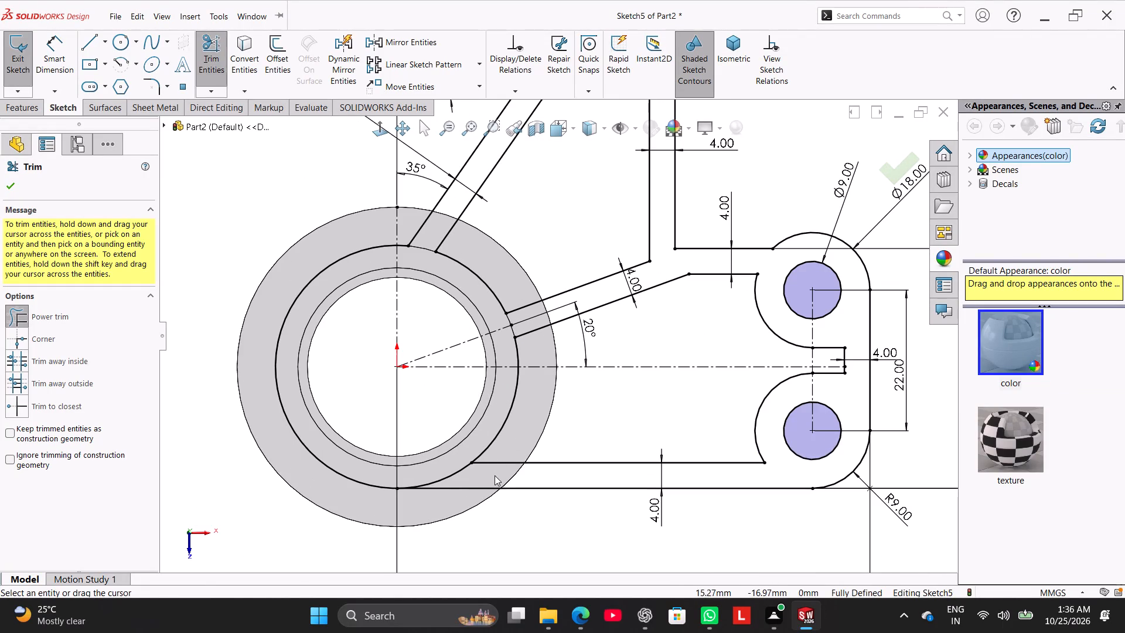
left_click_drag(495, 475, 438, 469)
scroll(701, 373, "up", 2)
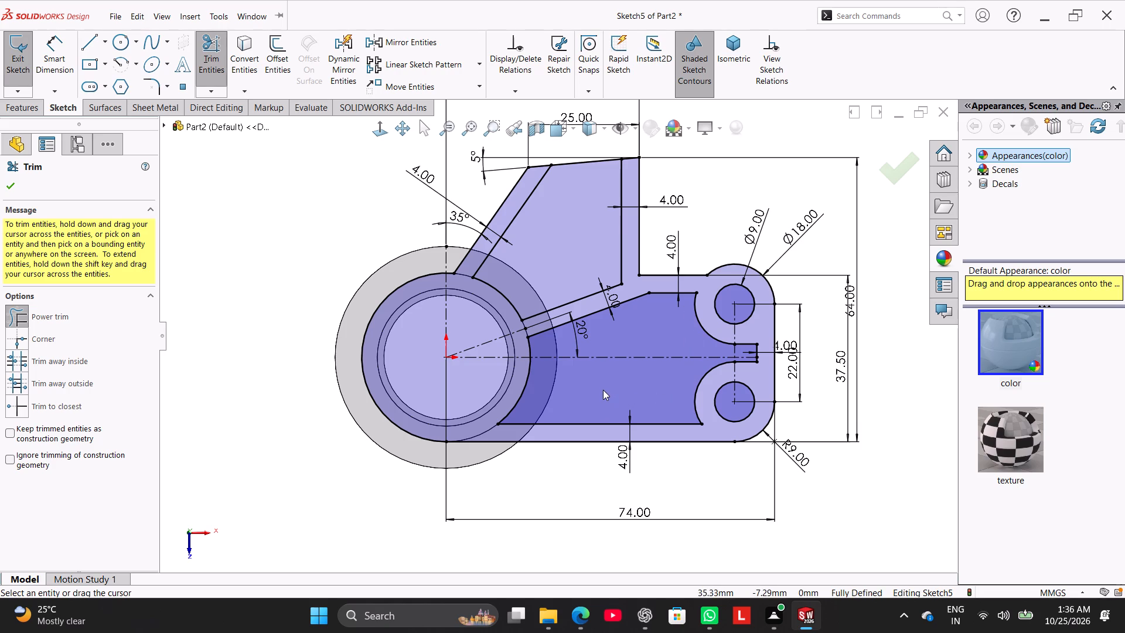
scroll(611, 354, "up", 2)
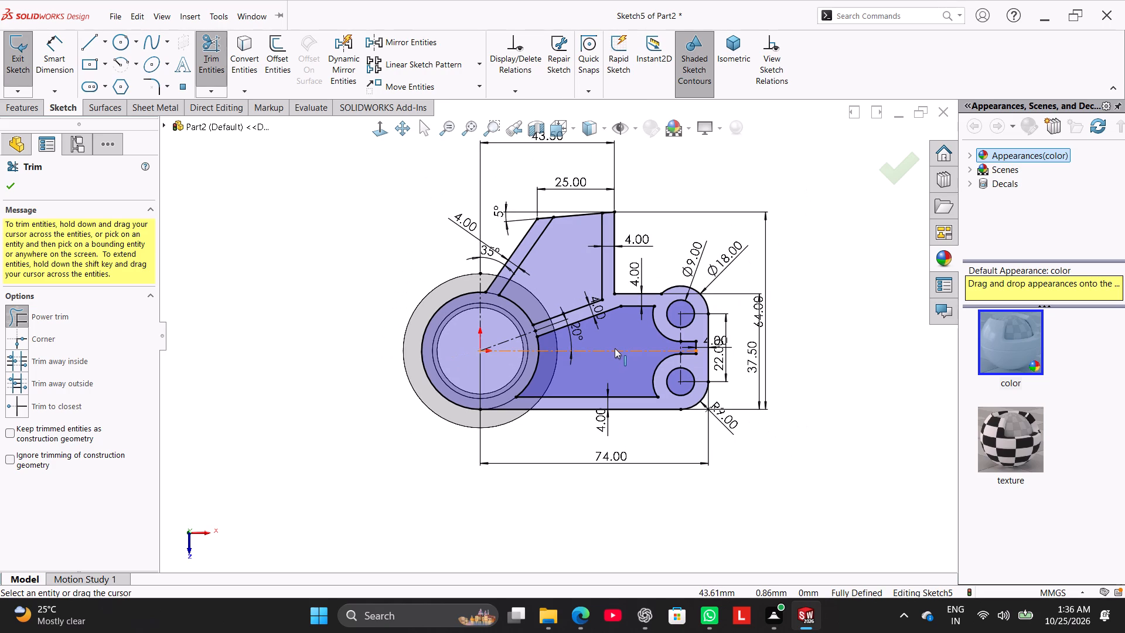
left_click(16, 184)
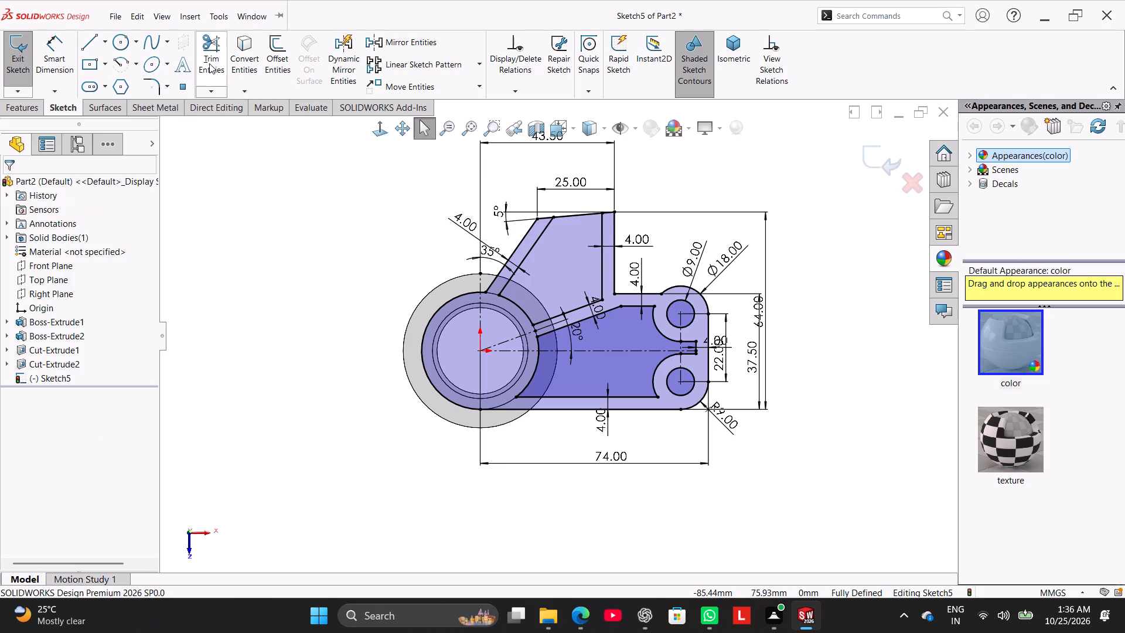
Set up 4 mm sketch fillets at the lower pocket's four corners, where its walls meet the two boss arcs and the cylinder circle.
left_click(155, 84)
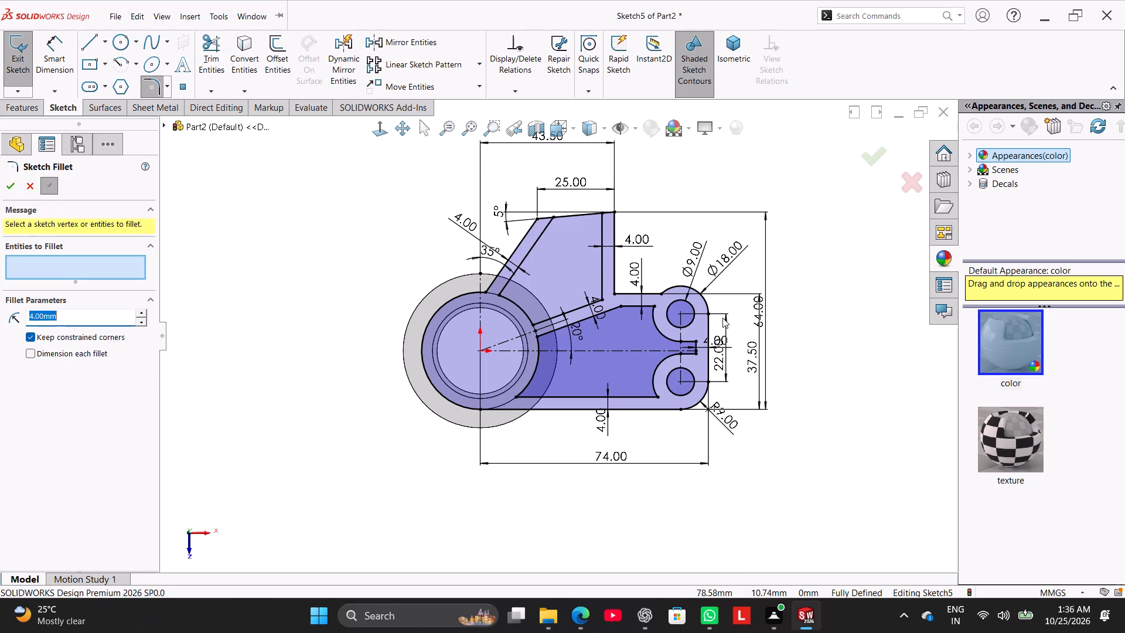
scroll(696, 315, "down", 3)
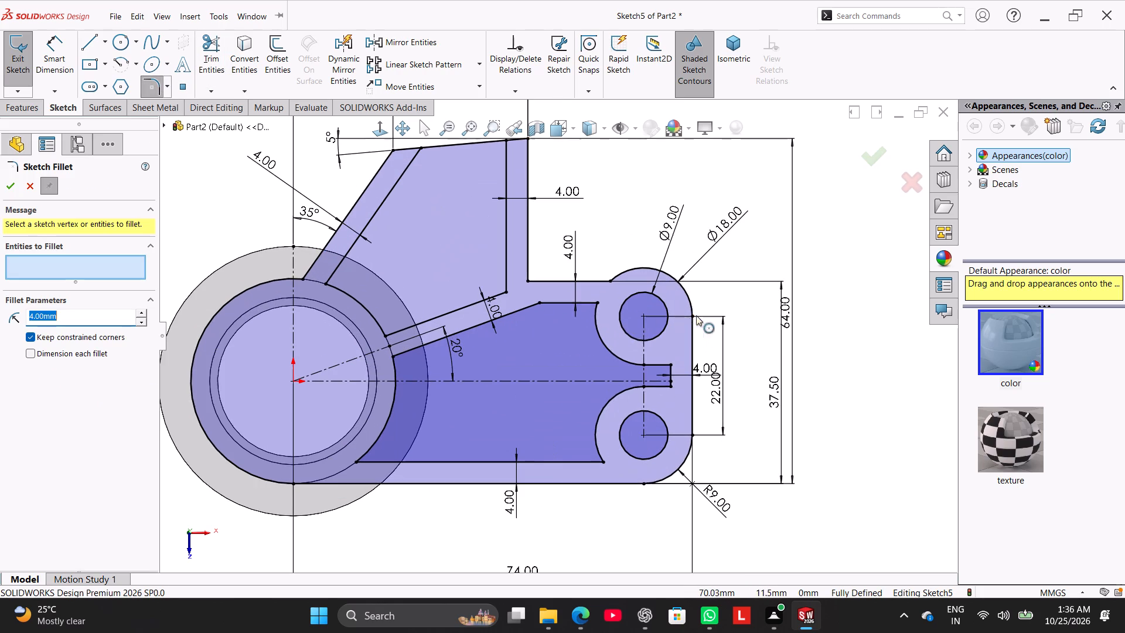
left_click(595, 331)
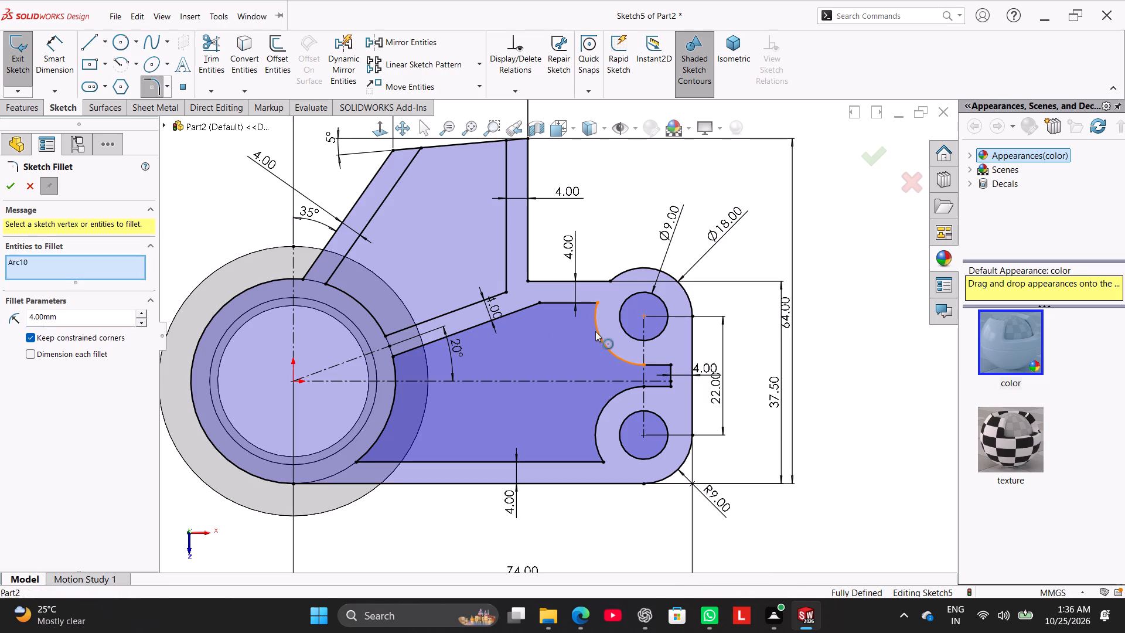
left_click(582, 303)
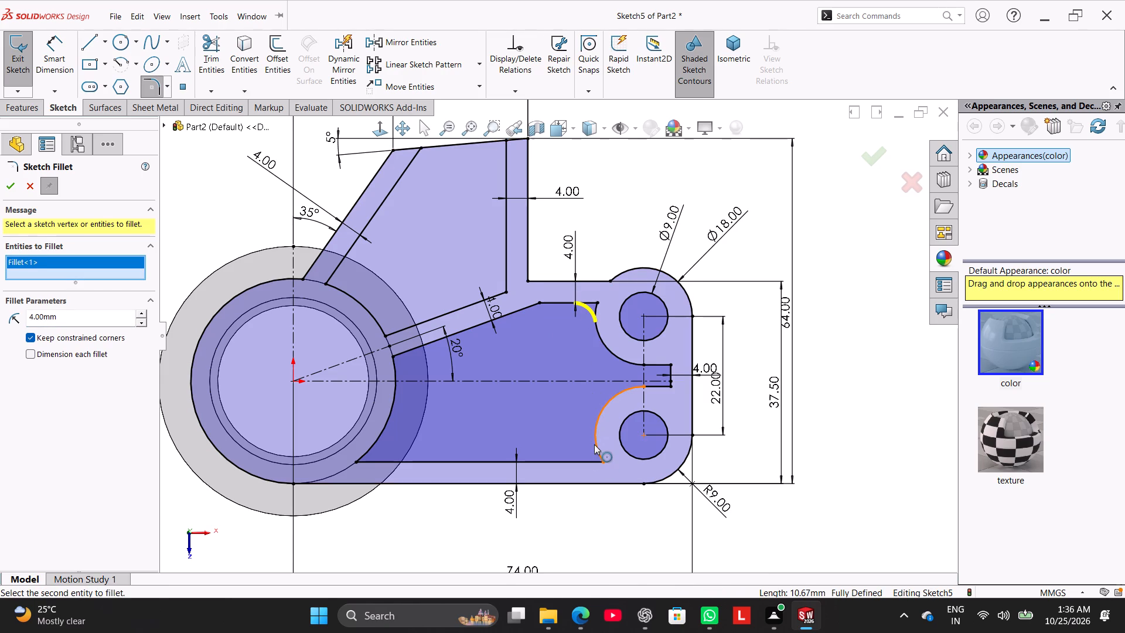
left_click(594, 444)
left_click(582, 462)
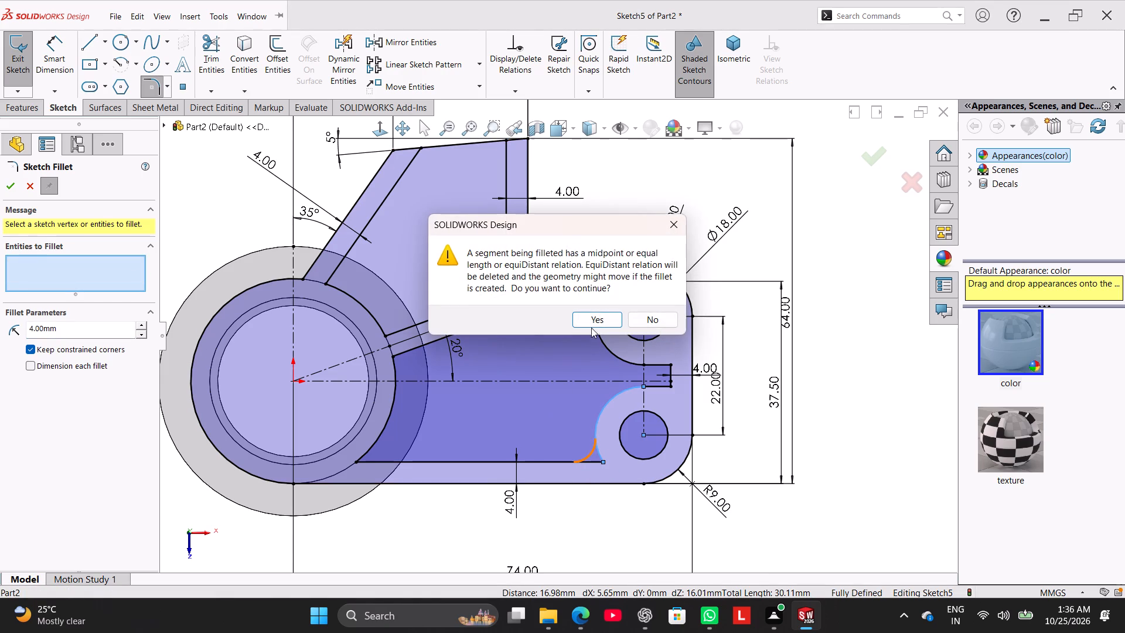
left_click(591, 322)
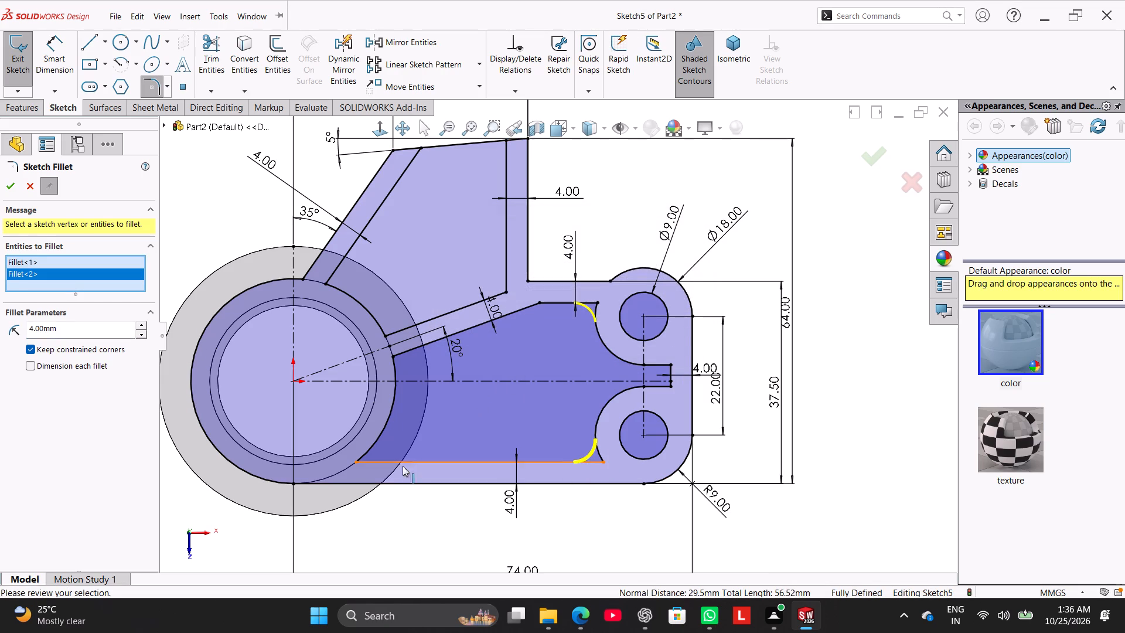
left_click(386, 461)
left_click(377, 441)
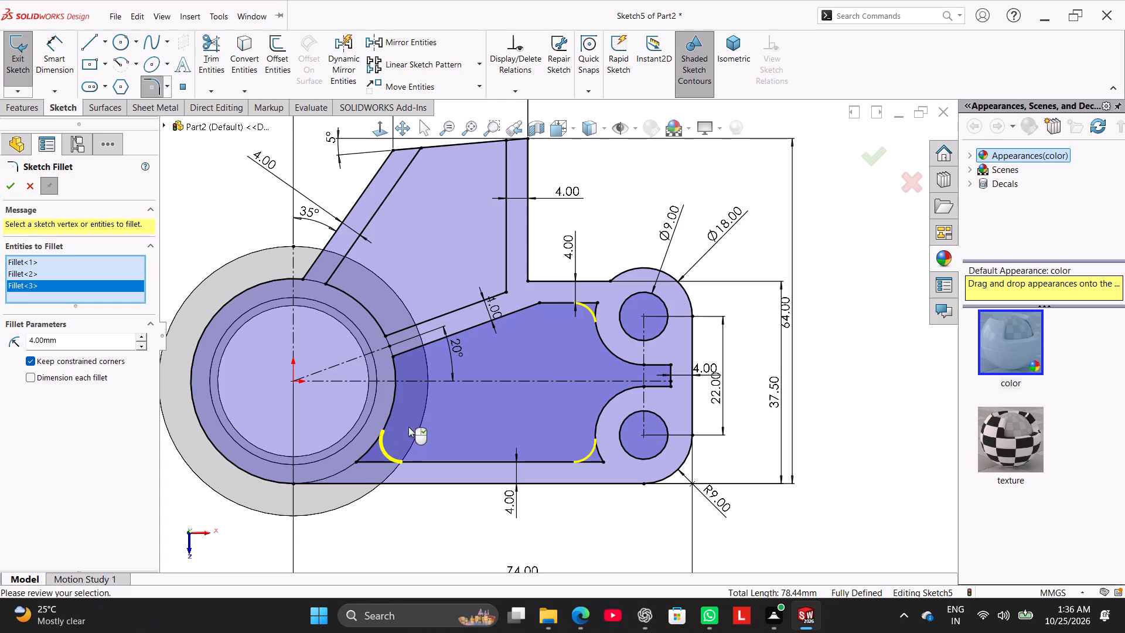
left_click(393, 369)
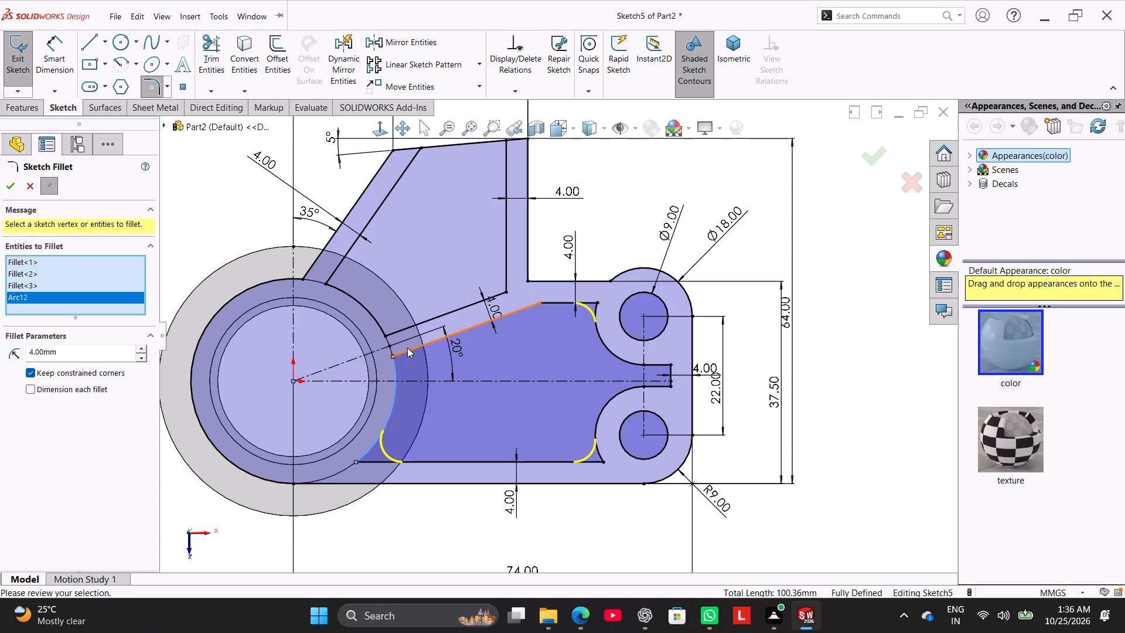
left_click(413, 351)
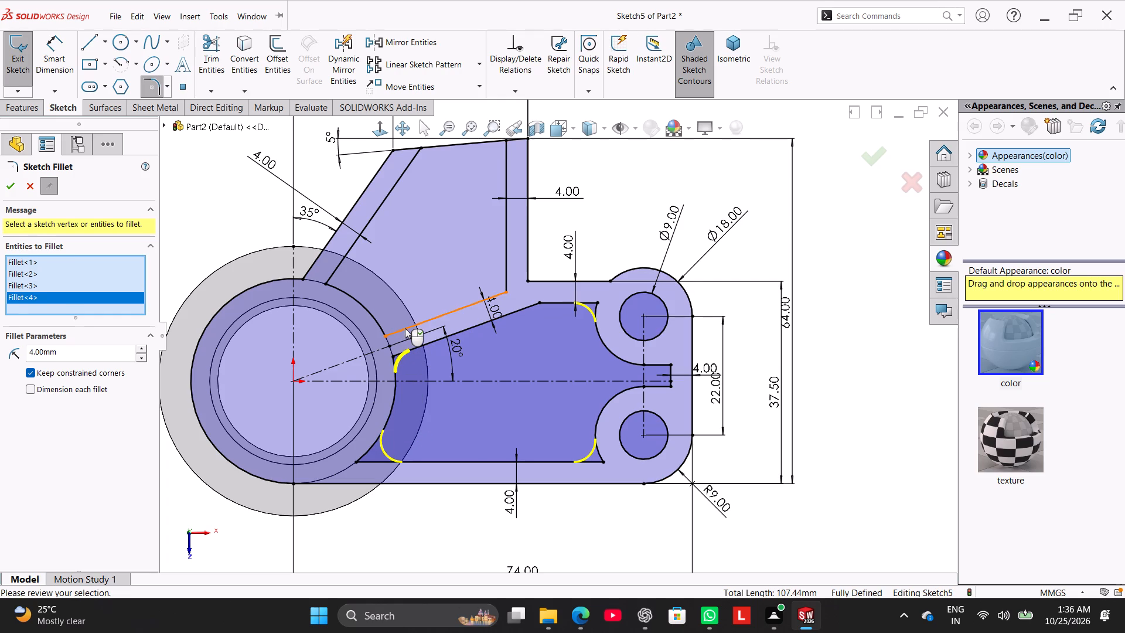
Add the upper pocket's three lower corners to the 4 mm sketch fillets and apply all of them.
left_click(405, 328)
left_click(375, 319)
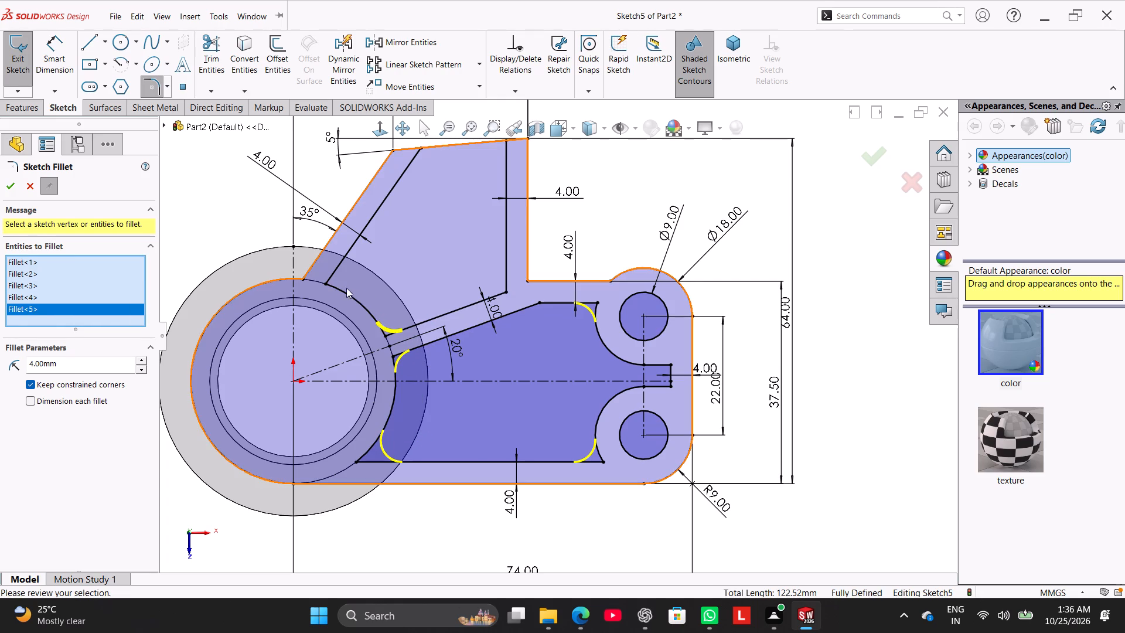
left_click(341, 288)
left_click(338, 268)
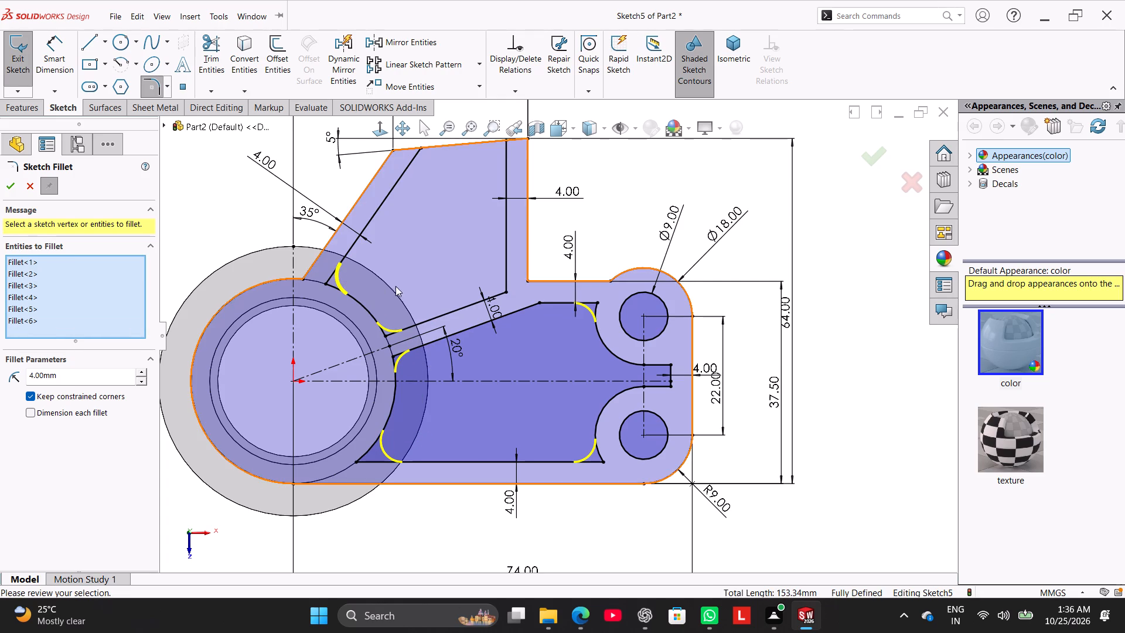
left_click(492, 297)
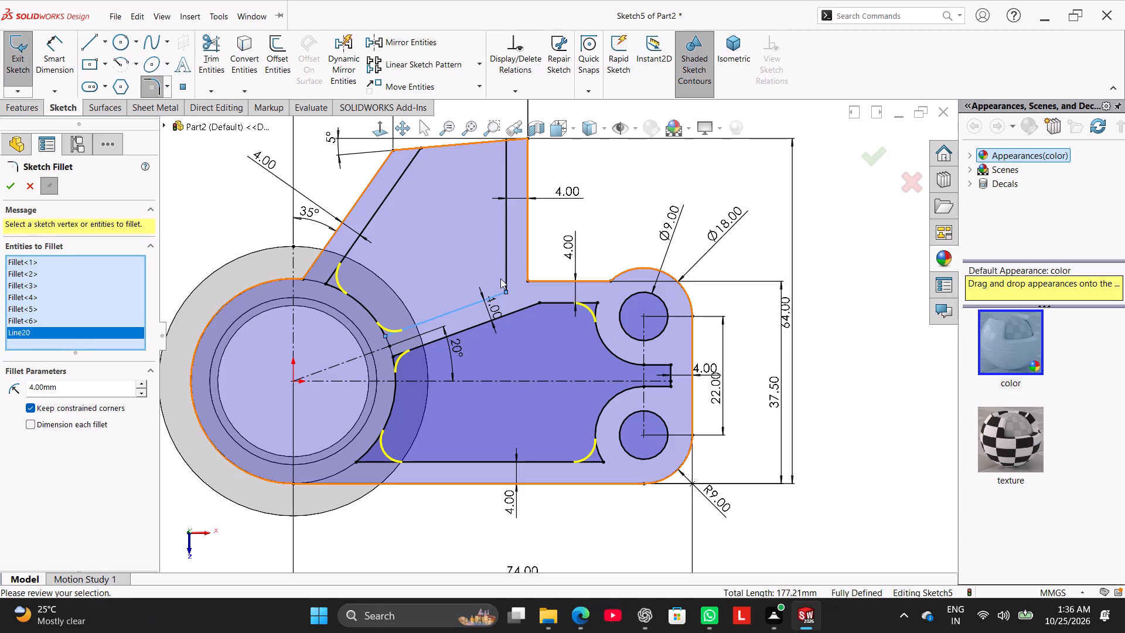
left_click(503, 267)
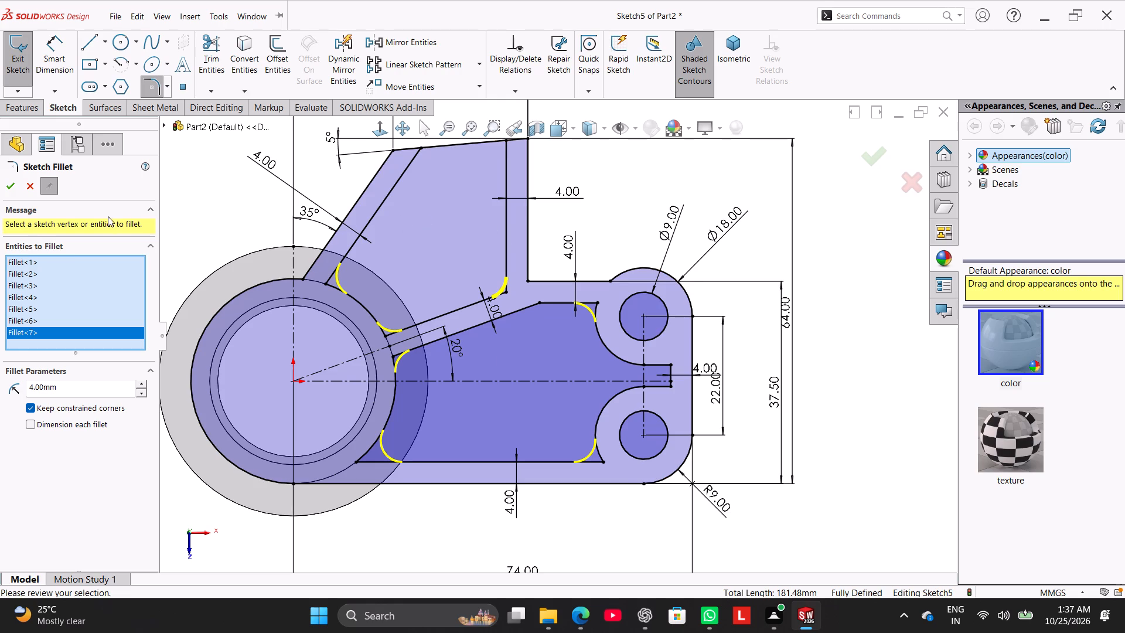
left_click(11, 183)
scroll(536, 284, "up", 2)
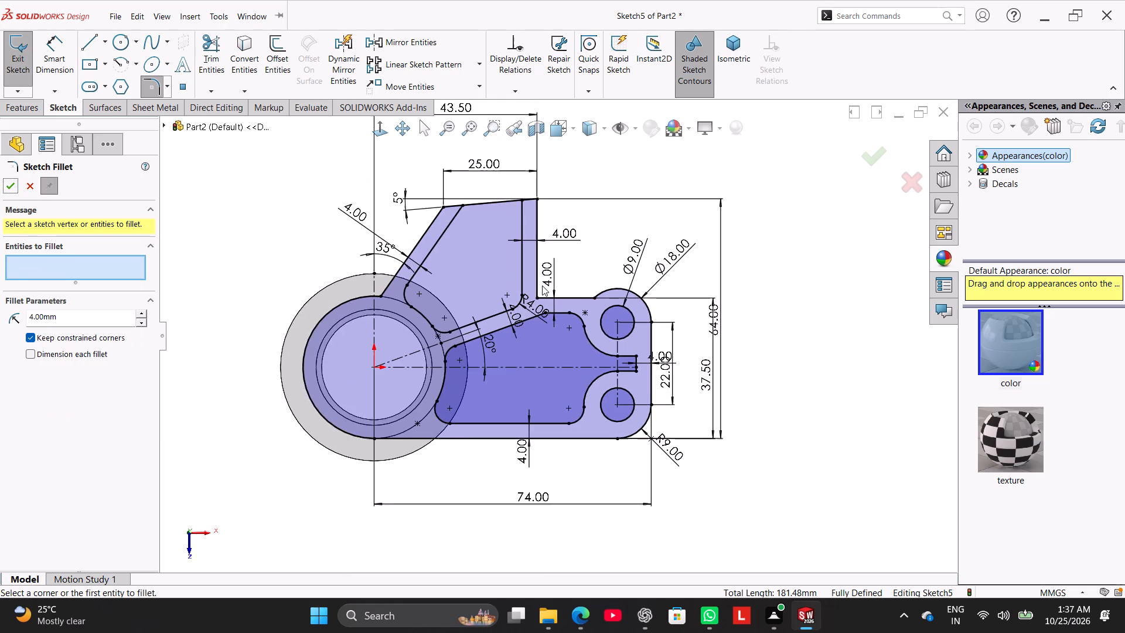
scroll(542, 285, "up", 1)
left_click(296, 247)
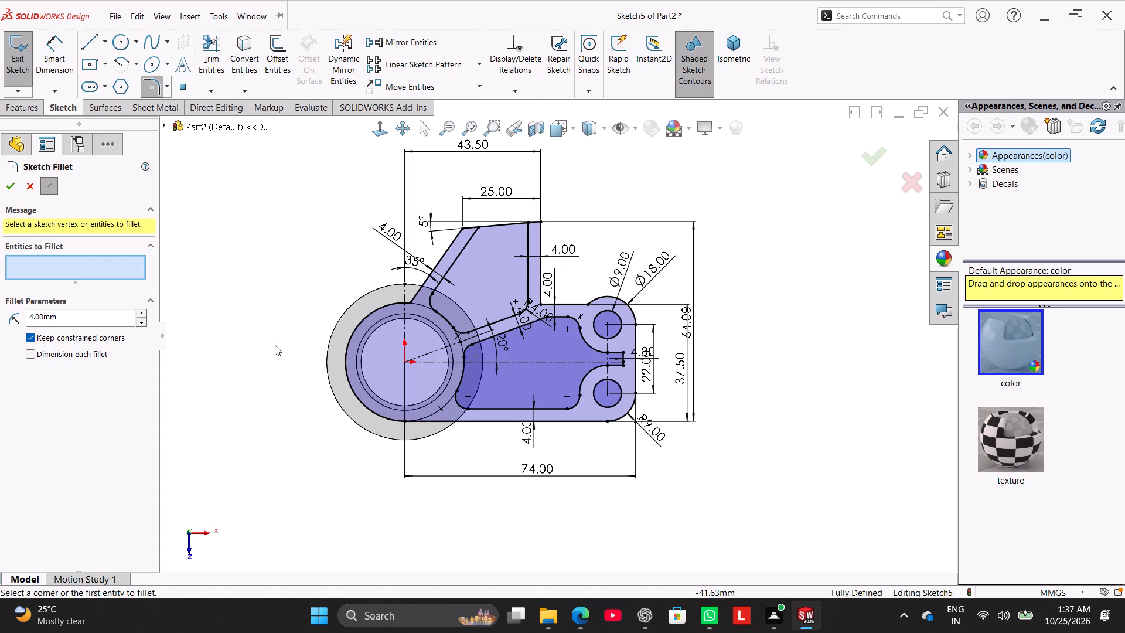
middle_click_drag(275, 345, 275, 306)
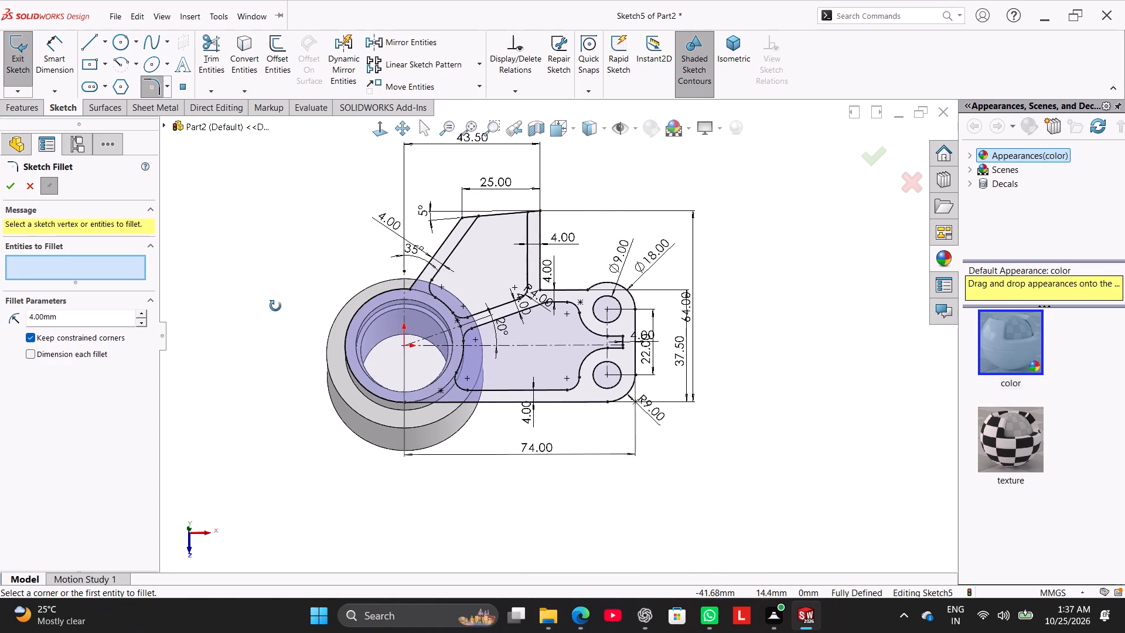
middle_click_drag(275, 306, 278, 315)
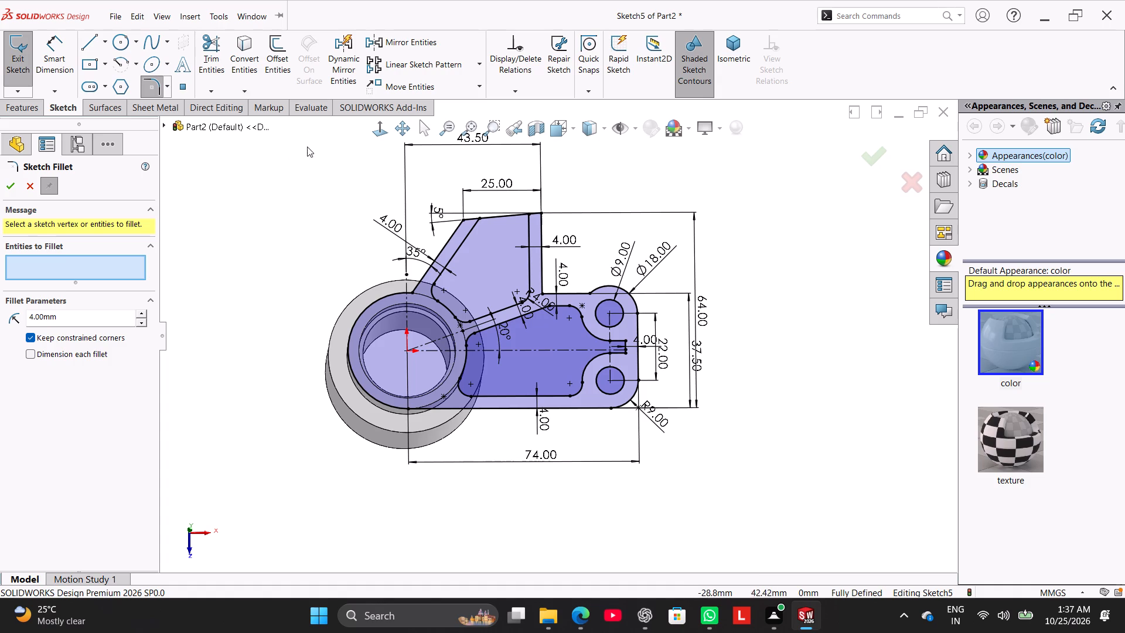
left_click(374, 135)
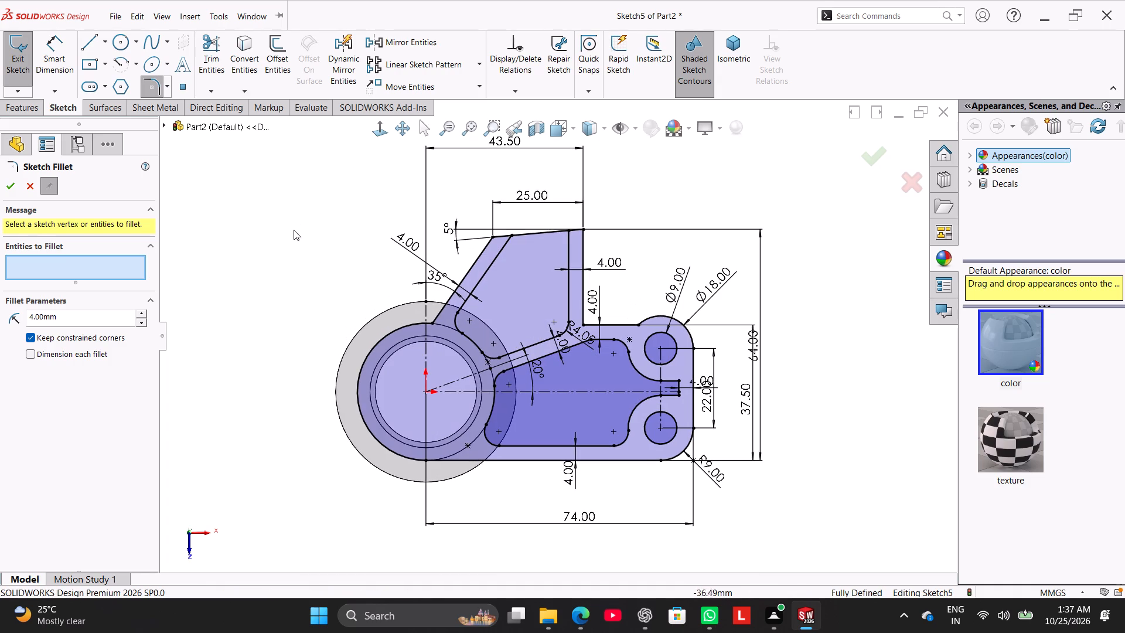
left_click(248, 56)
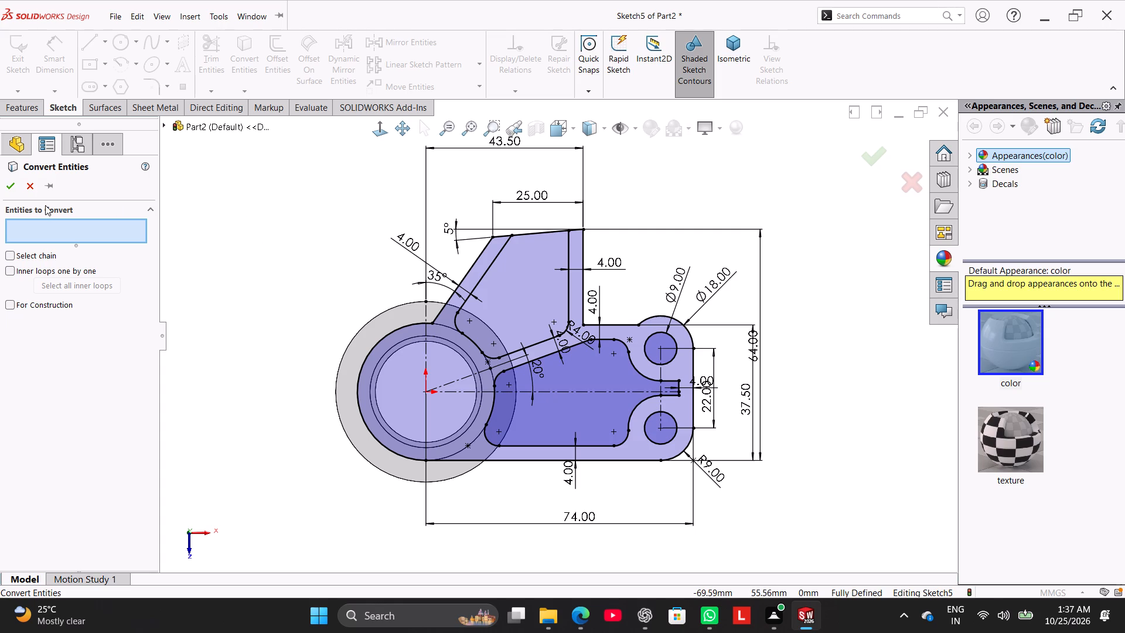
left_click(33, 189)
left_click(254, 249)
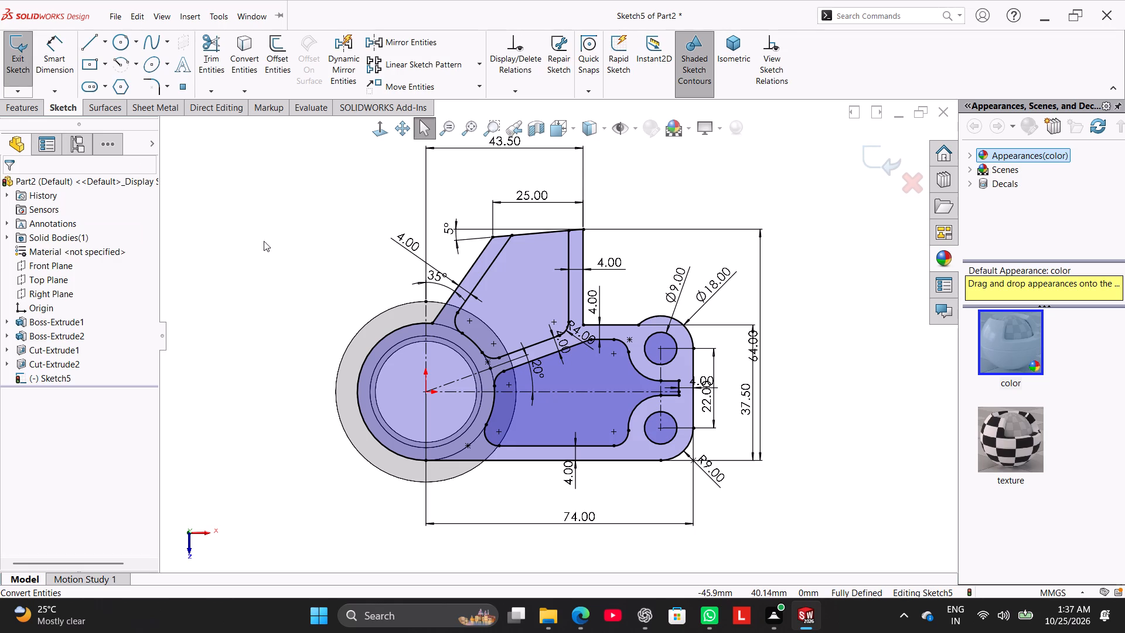
Convert the outer circular edge of the recess in the cylinder's bore into a sketch circle.
left_click(243, 70)
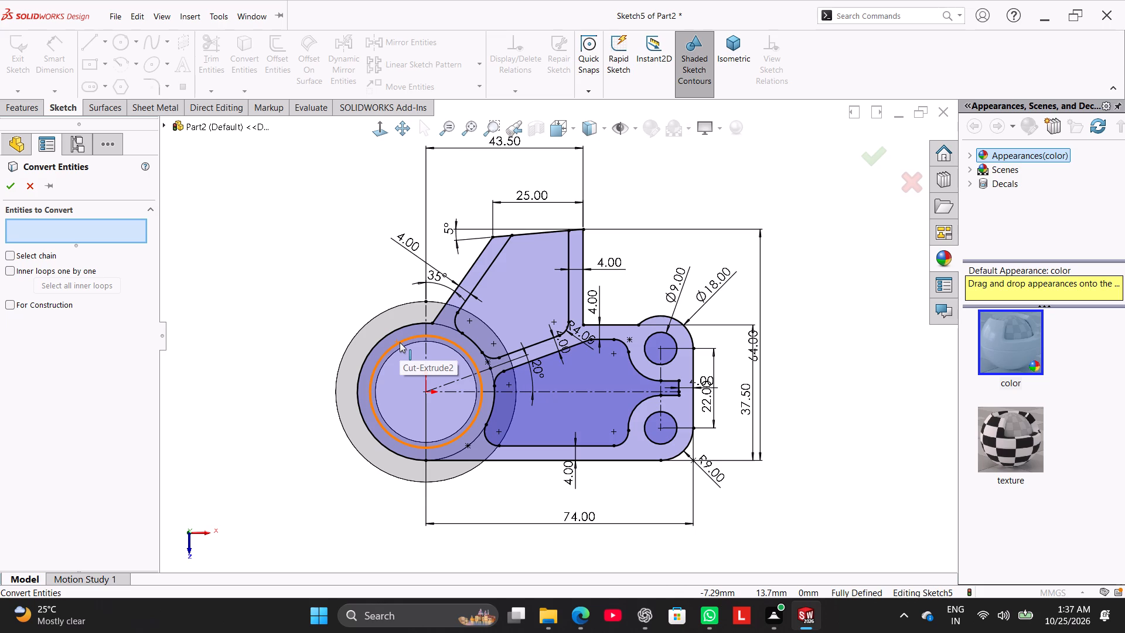
left_click(400, 342)
left_click(12, 190)
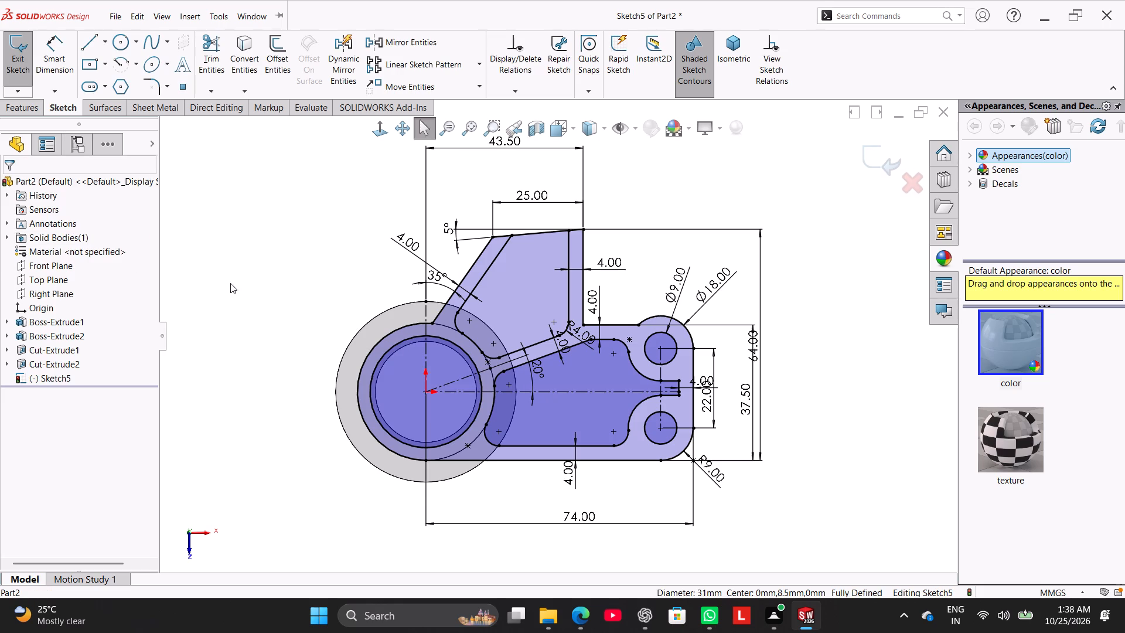
left_click(237, 283)
Set up a blind boss extrusion of the sketch, reversed downward, with a depth of 12.5 mm.
middle_click_drag(290, 361, 266, 222)
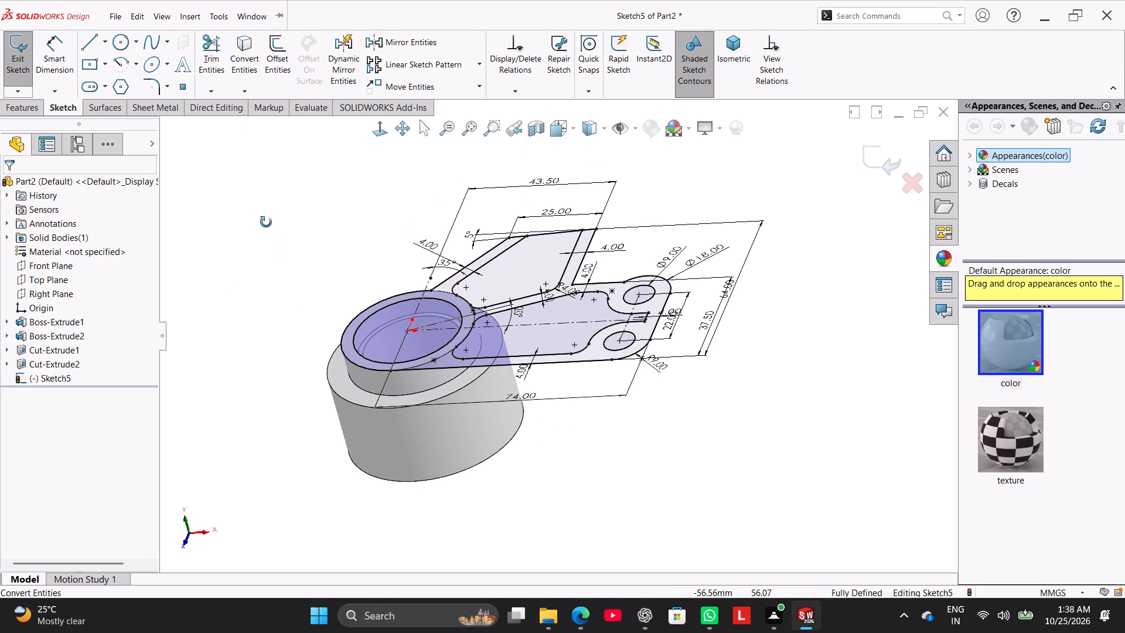
middle_click_drag(266, 222, 276, 226)
left_click(31, 109)
left_click(33, 68)
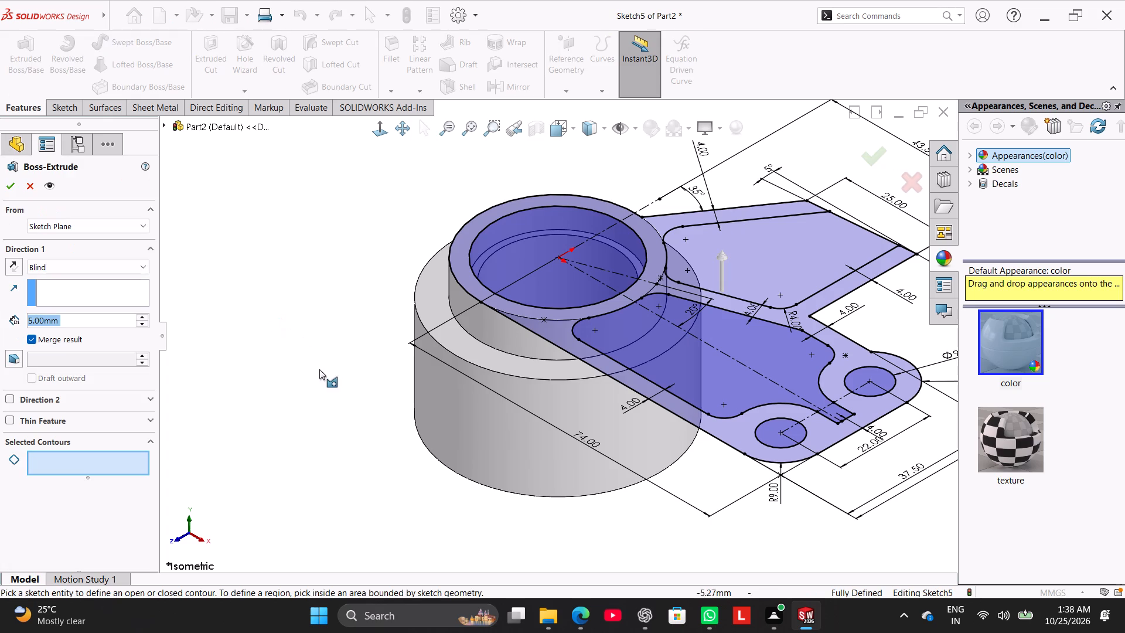
left_click(18, 263)
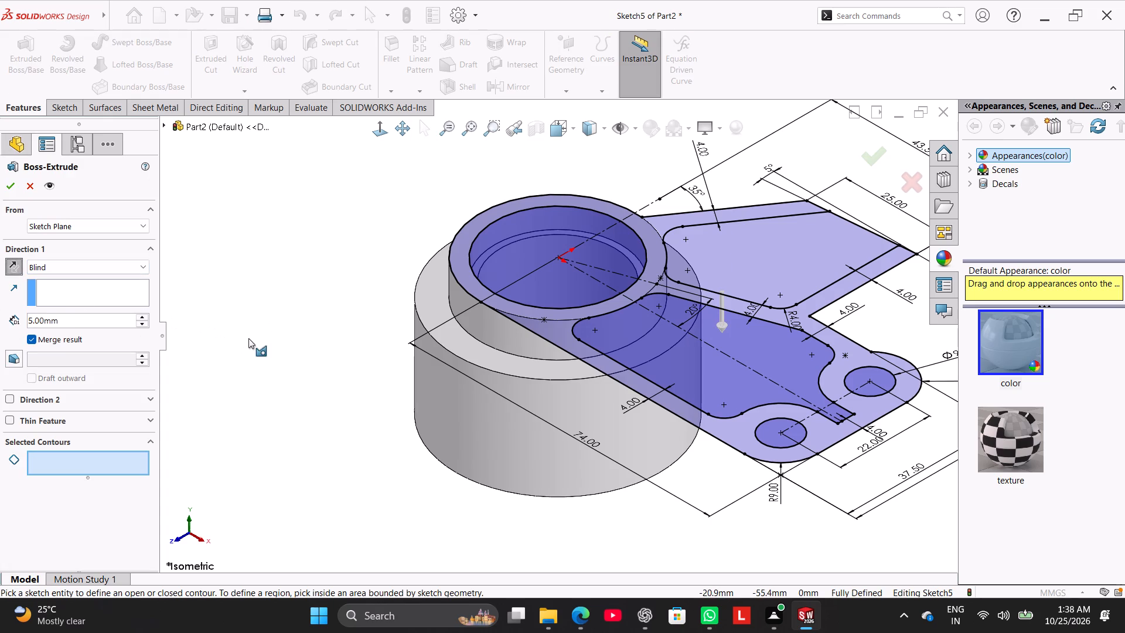
double_click(97, 318)
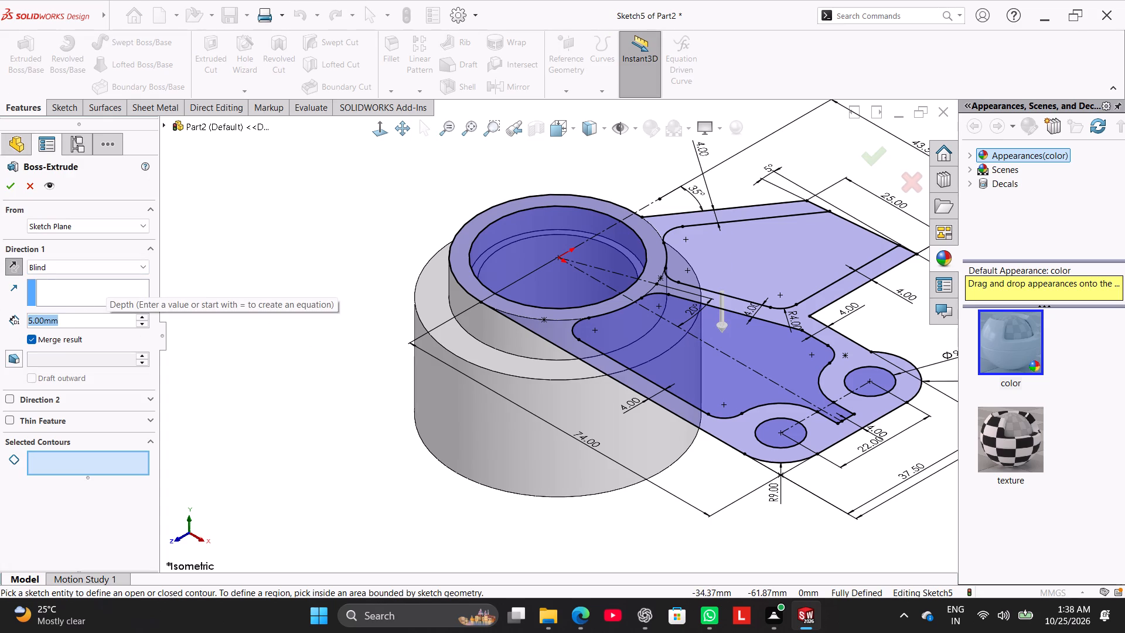
type("12.5")
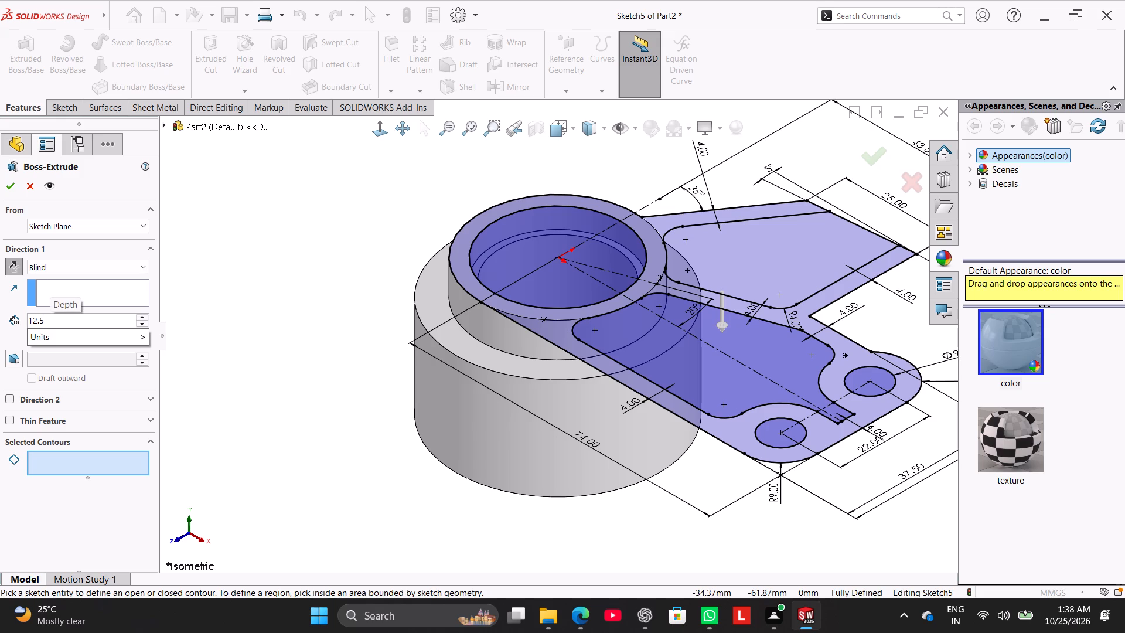
key("Return")
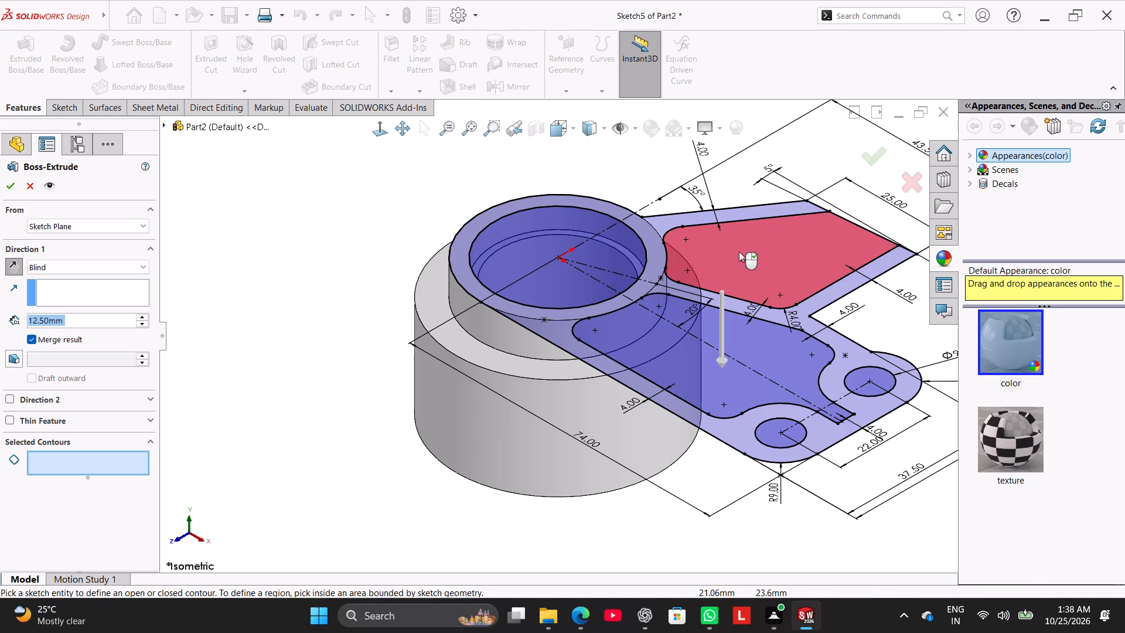
Extrude four regions: the main wall outline, both pockets and the strip between the 35° rib lines, leaving out the two 9 mm holes.
scroll(805, 349, "up", 1)
left_click(812, 394)
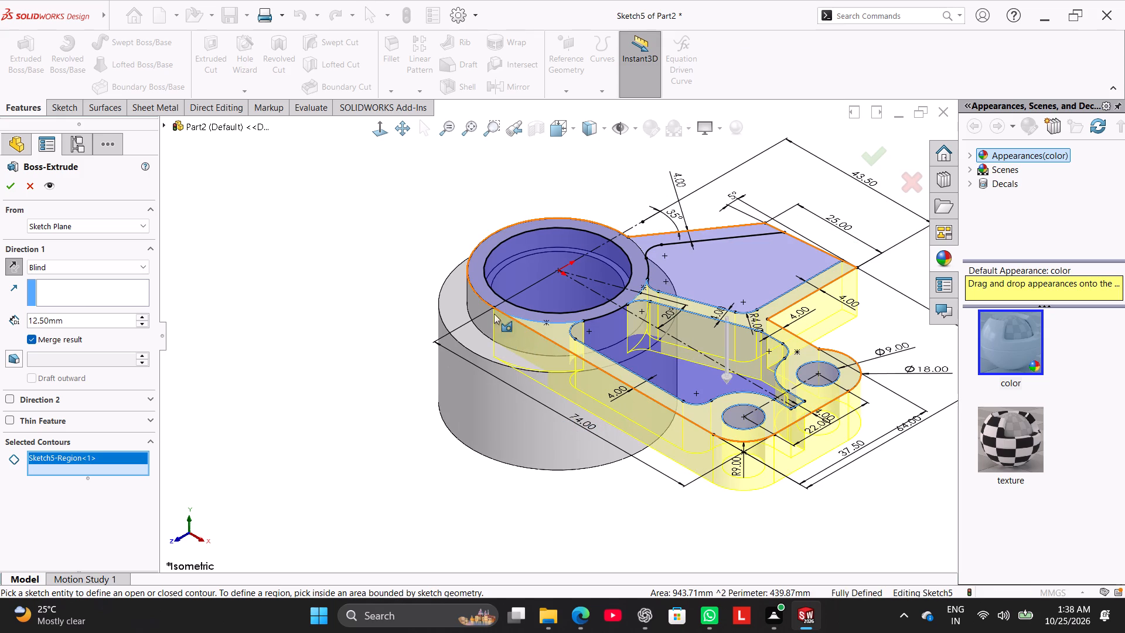
scroll(761, 324, "up", 2)
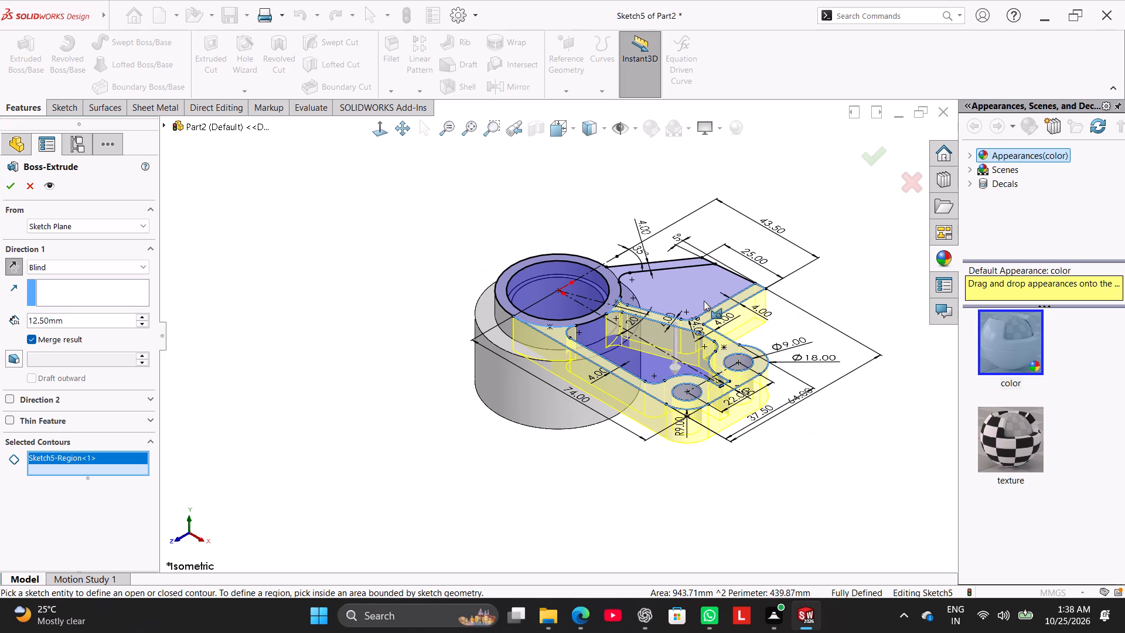
scroll(702, 300, "down", 1)
left_click(652, 294)
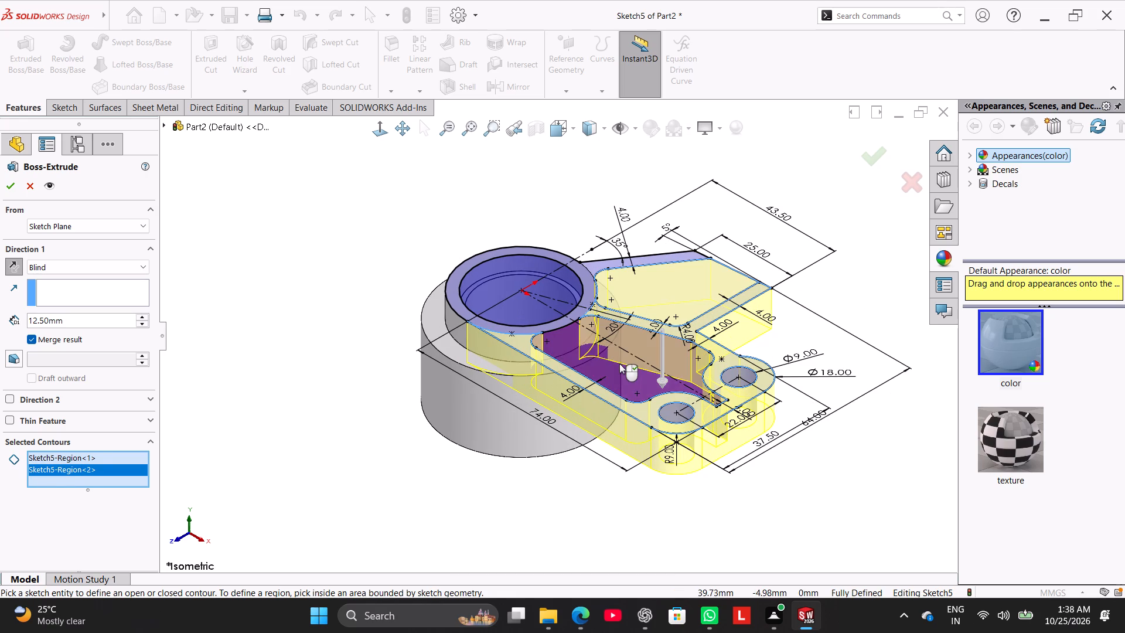
left_click(619, 364)
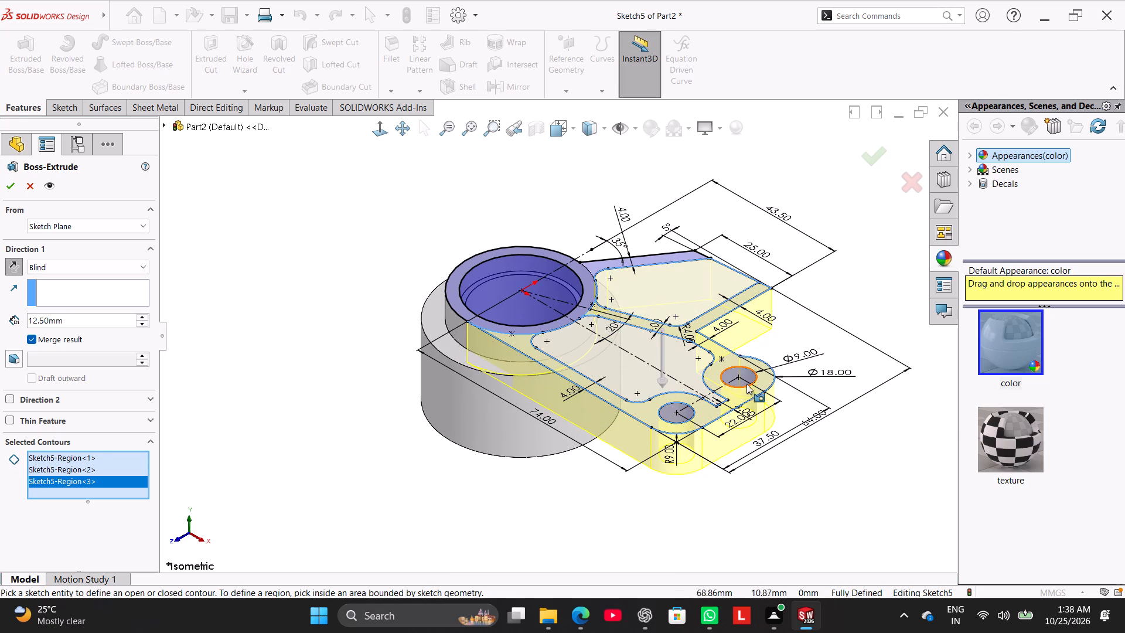
scroll(720, 274, "up", 1)
scroll(701, 278, "down", 3)
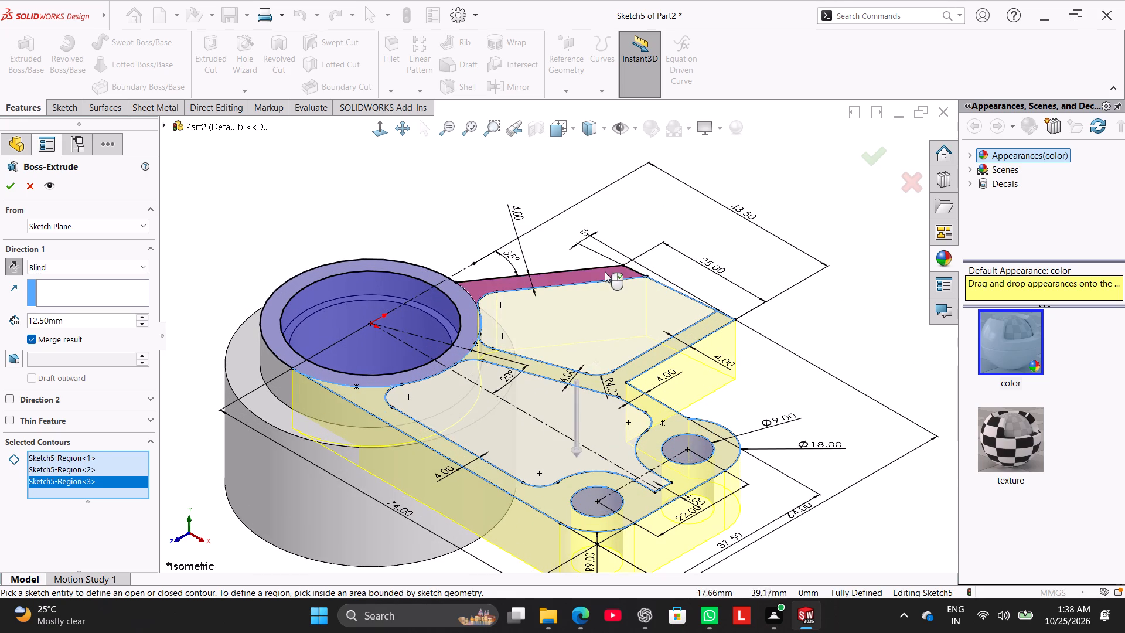
left_click(605, 274)
scroll(776, 367, "up", 2)
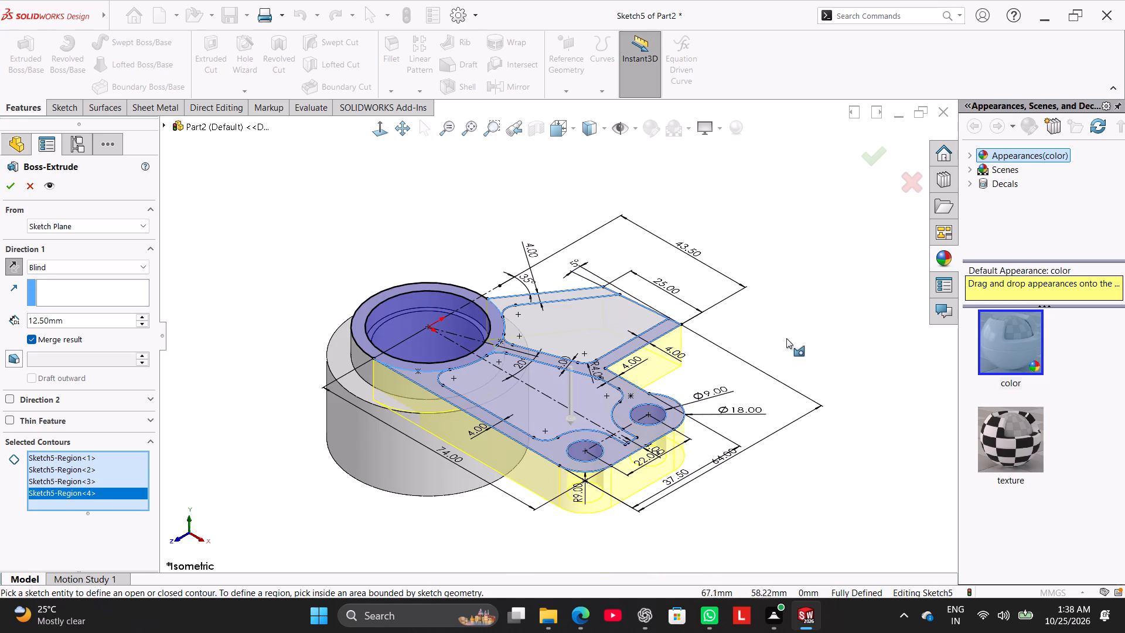
middle_click_drag(787, 336, 834, 322)
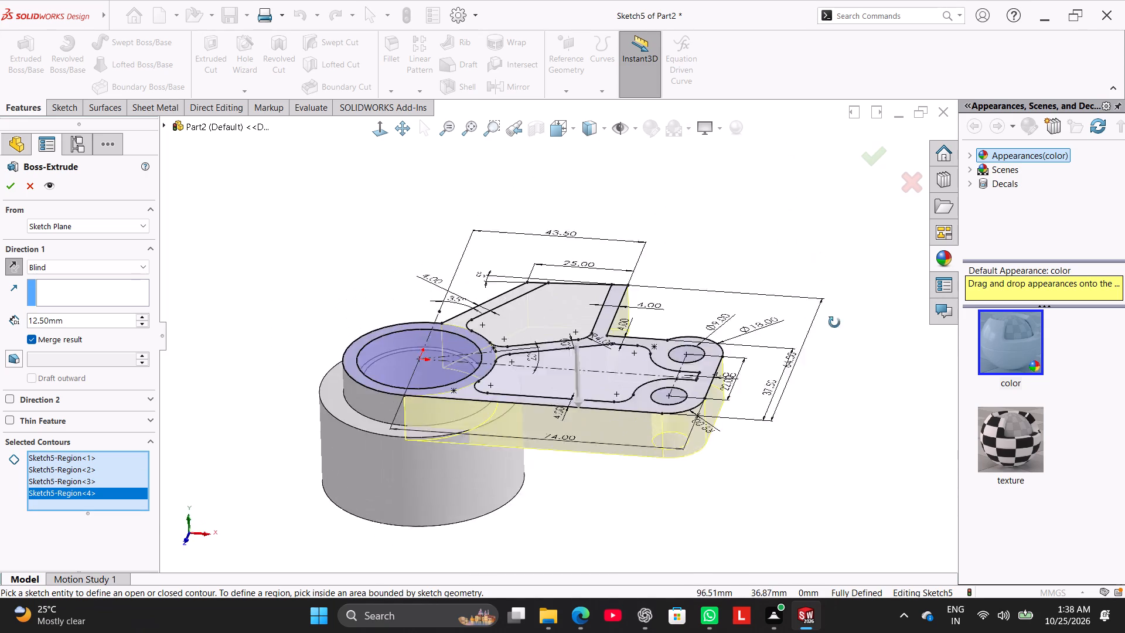
middle_click_drag(834, 322, 843, 393)
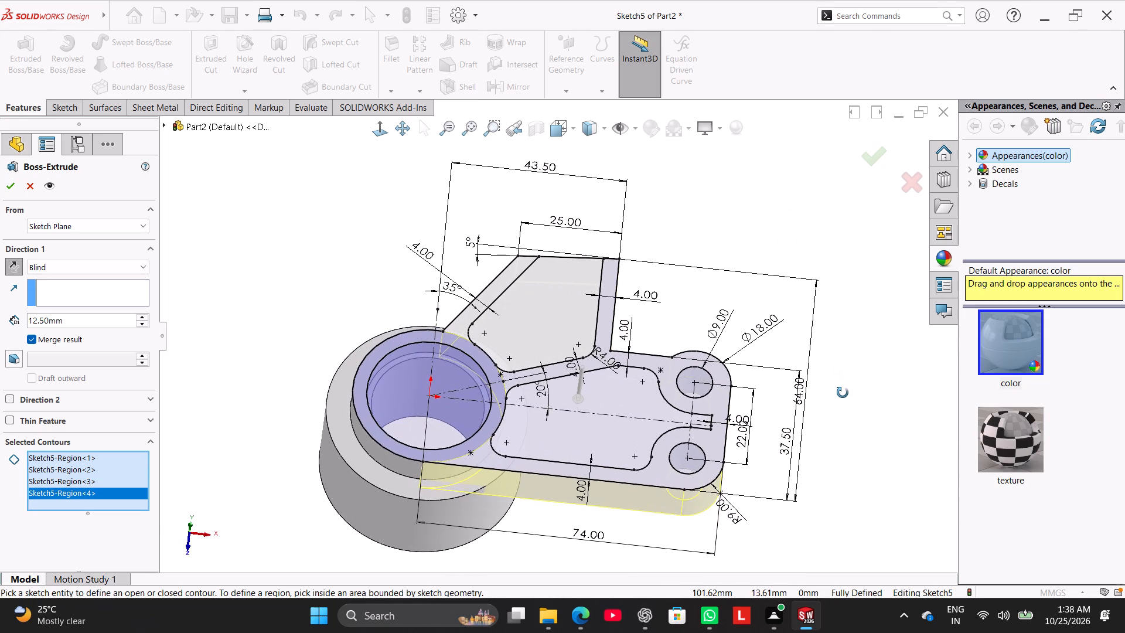
middle_click_drag(843, 393, 843, 396)
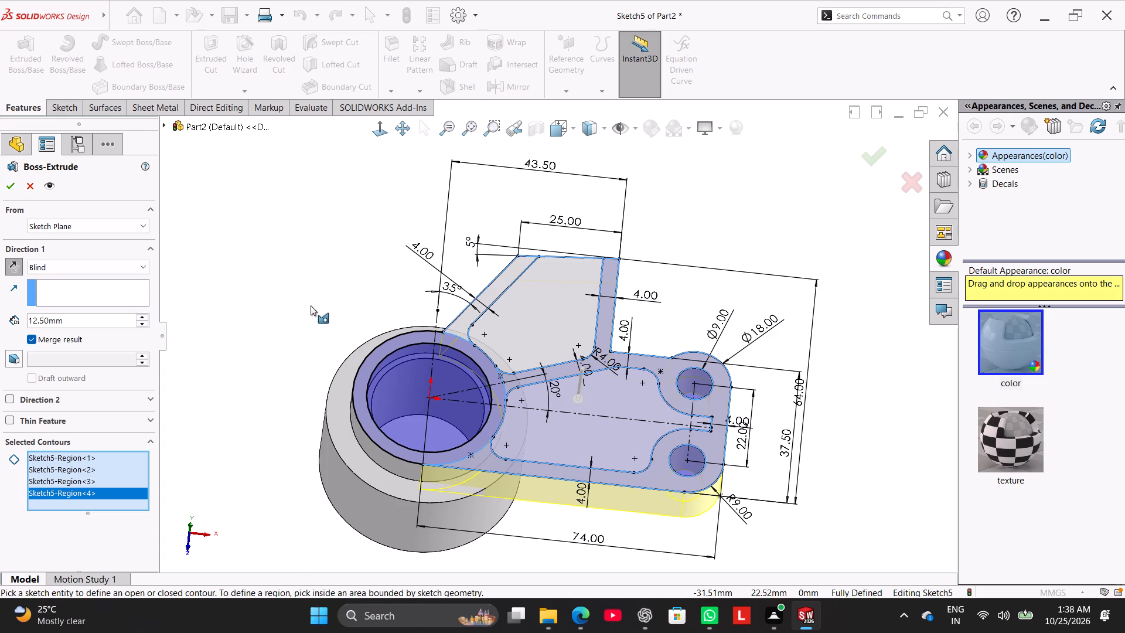
left_click(6, 186)
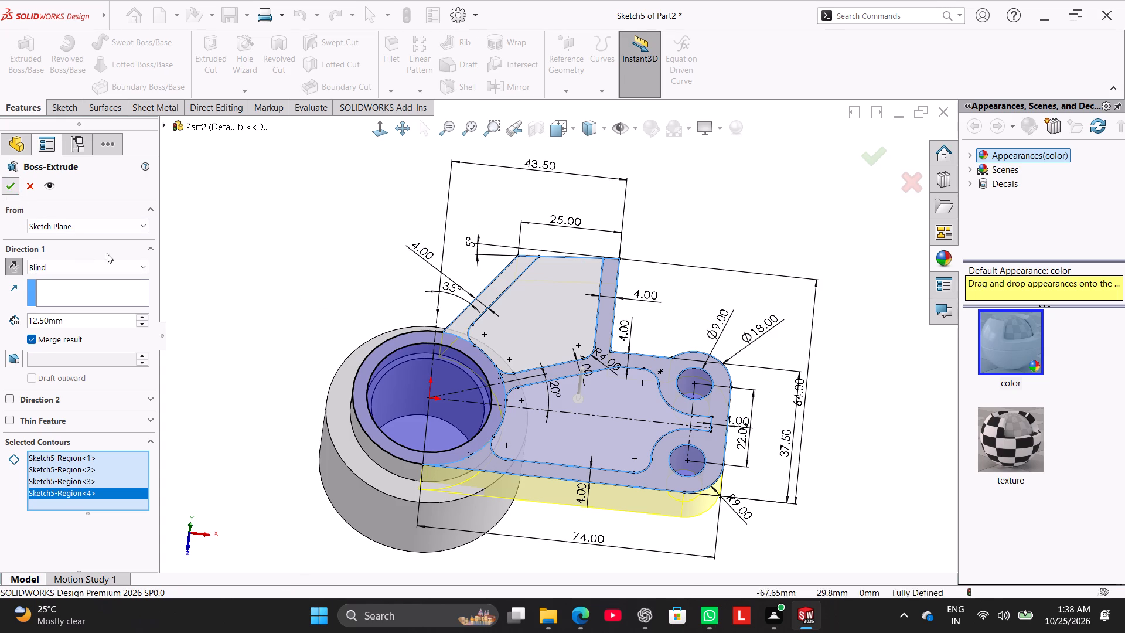
left_click(238, 251)
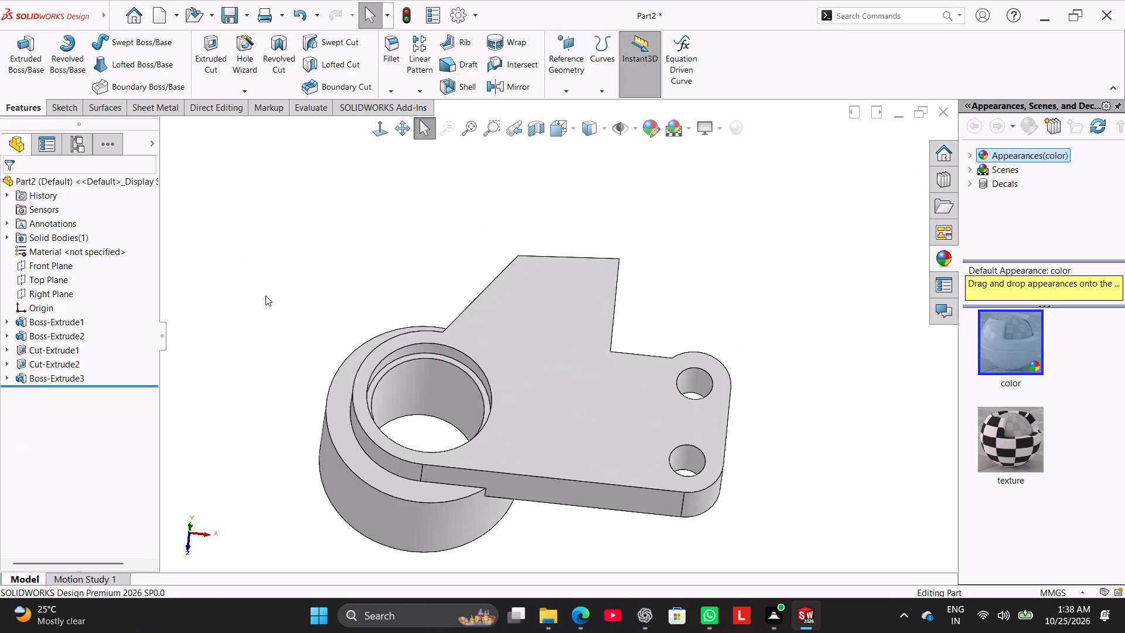
Edit the side extension's sketch to add a 4 mm fillet between the cylinder arc and the outer 35° line, and rebuild the part.
middle_click_drag(347, 302, 336, 266)
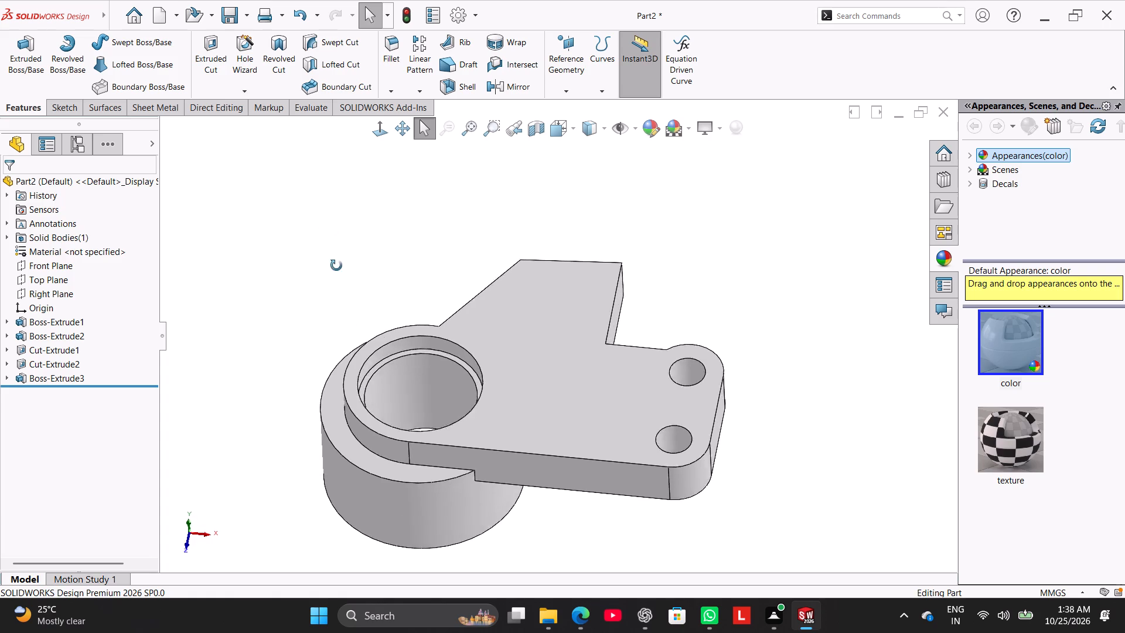
middle_click_drag(336, 266, 333, 253)
right_click_drag(362, 273, 509, 192)
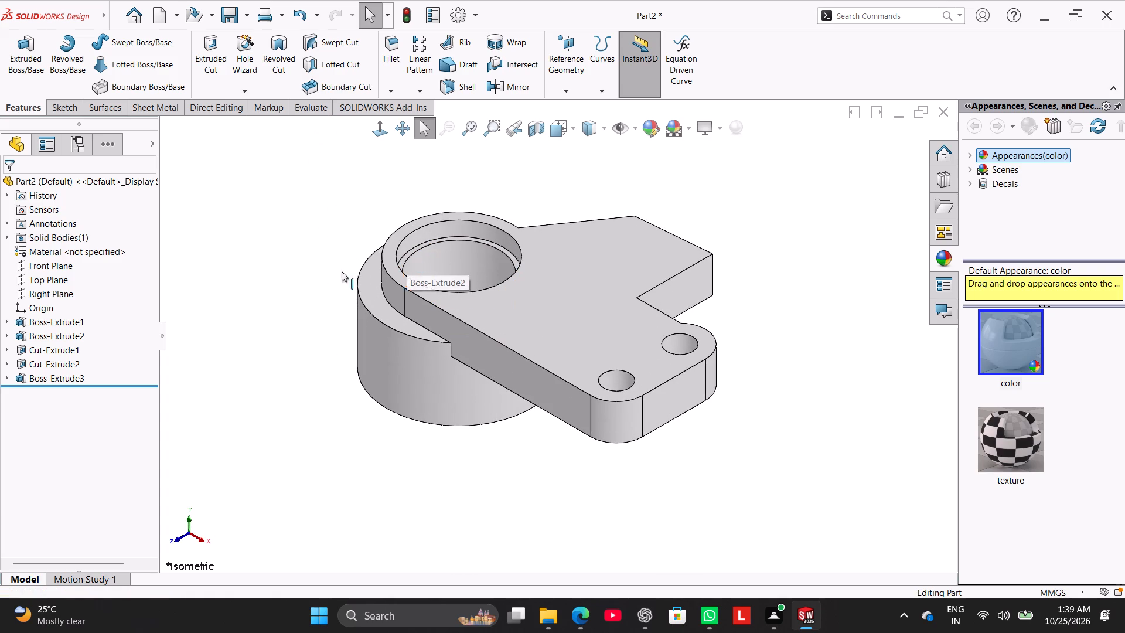
right_click(82, 374)
left_click(112, 335)
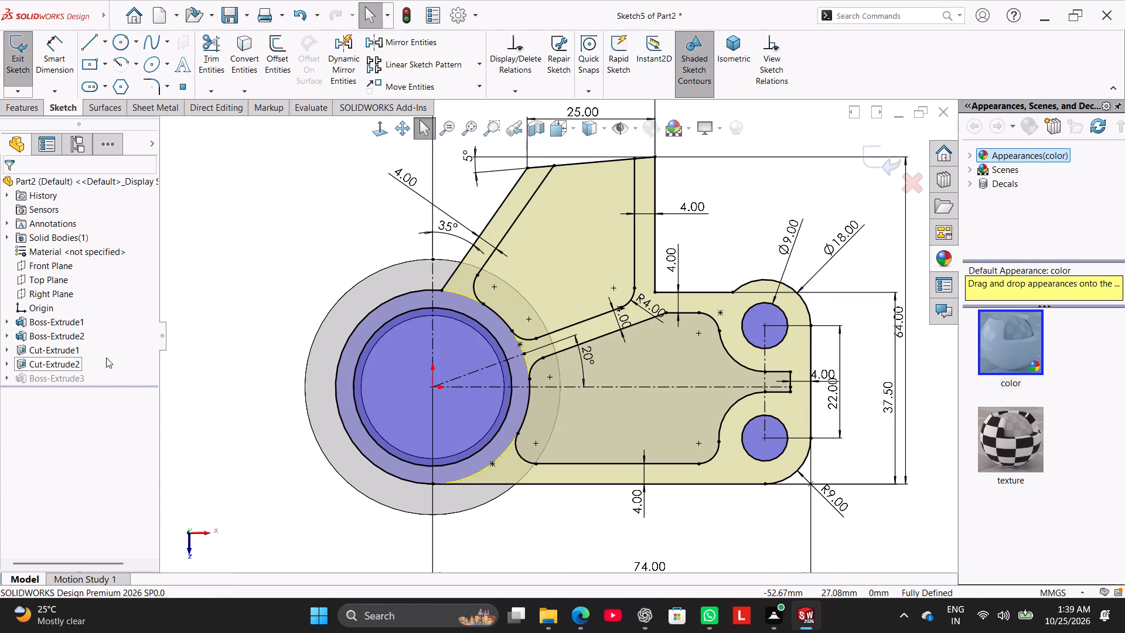
left_click(157, 78)
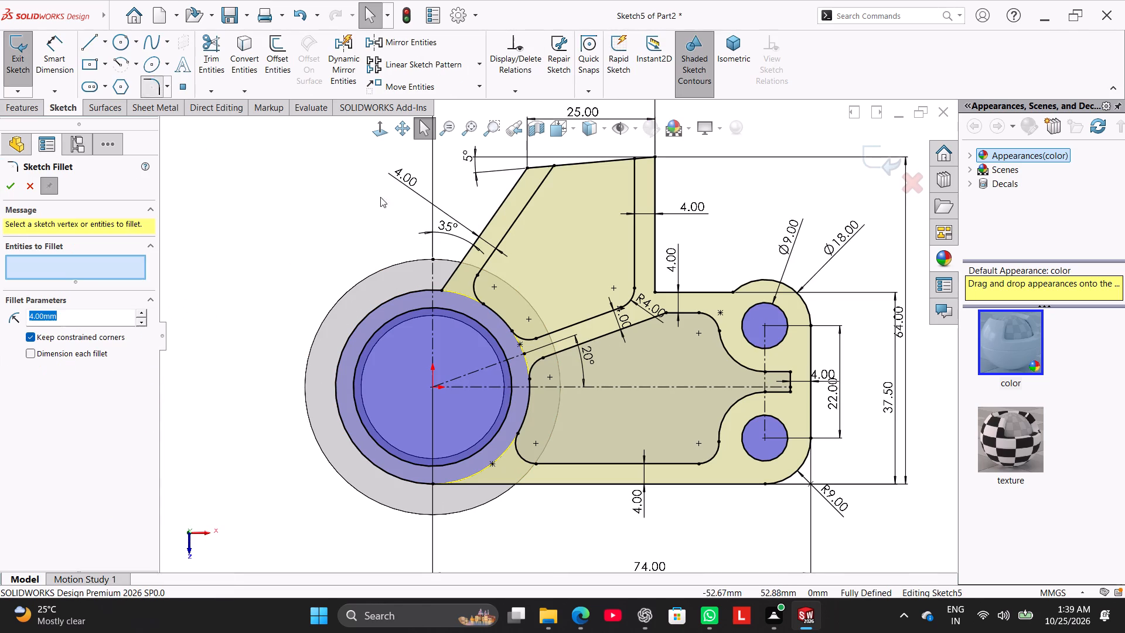
scroll(455, 250, "down", 3)
left_click(419, 332)
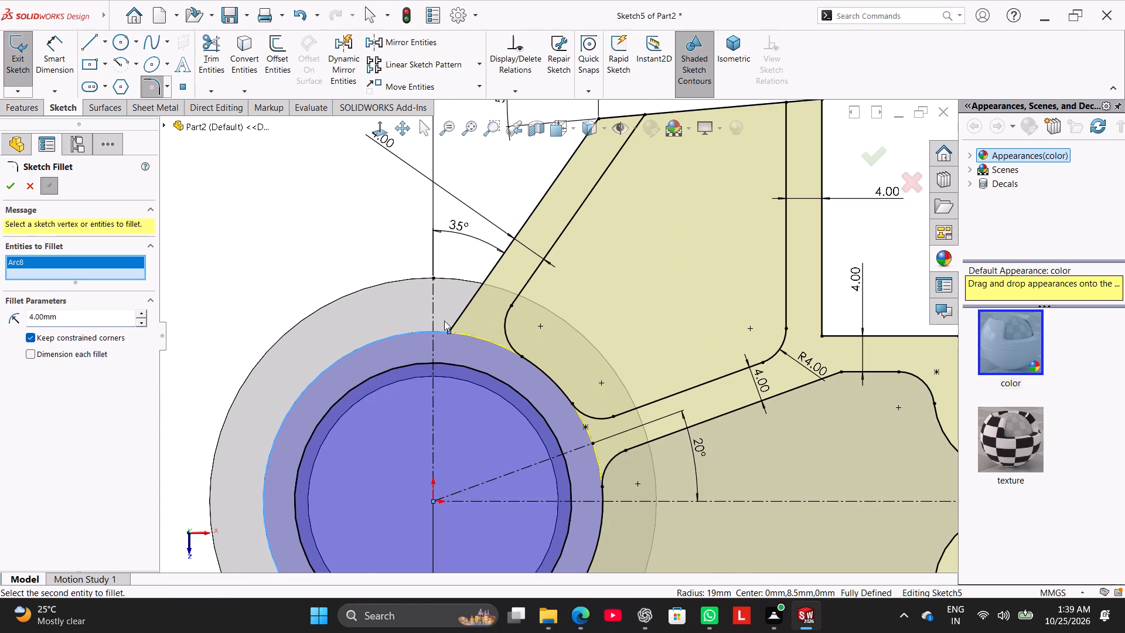
left_click(461, 314)
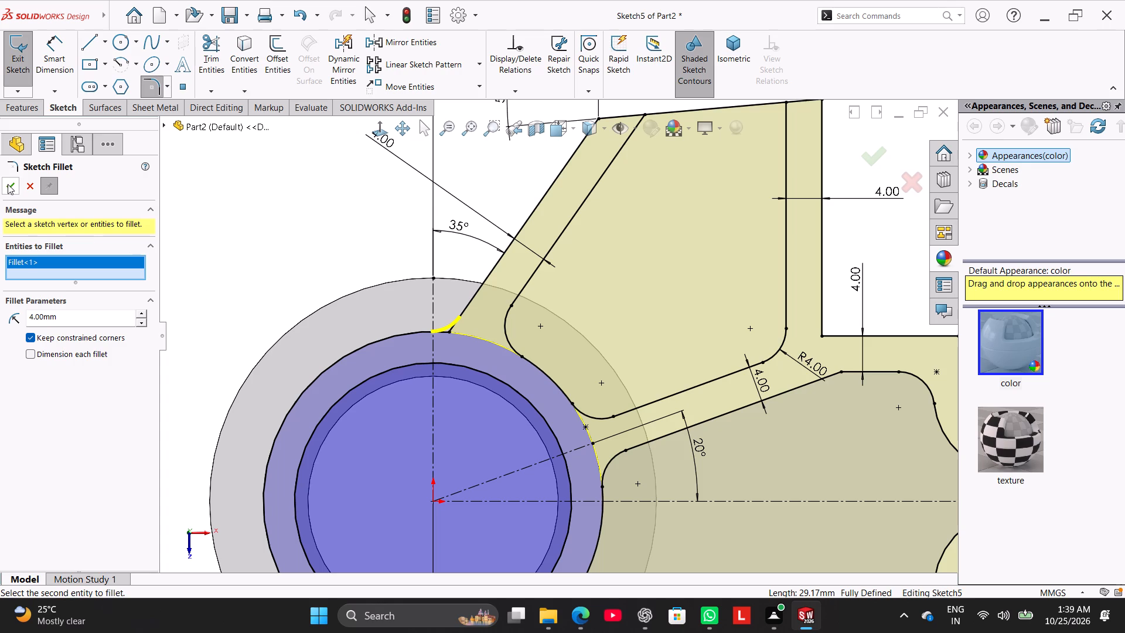
left_click(9, 184)
left_click(255, 219)
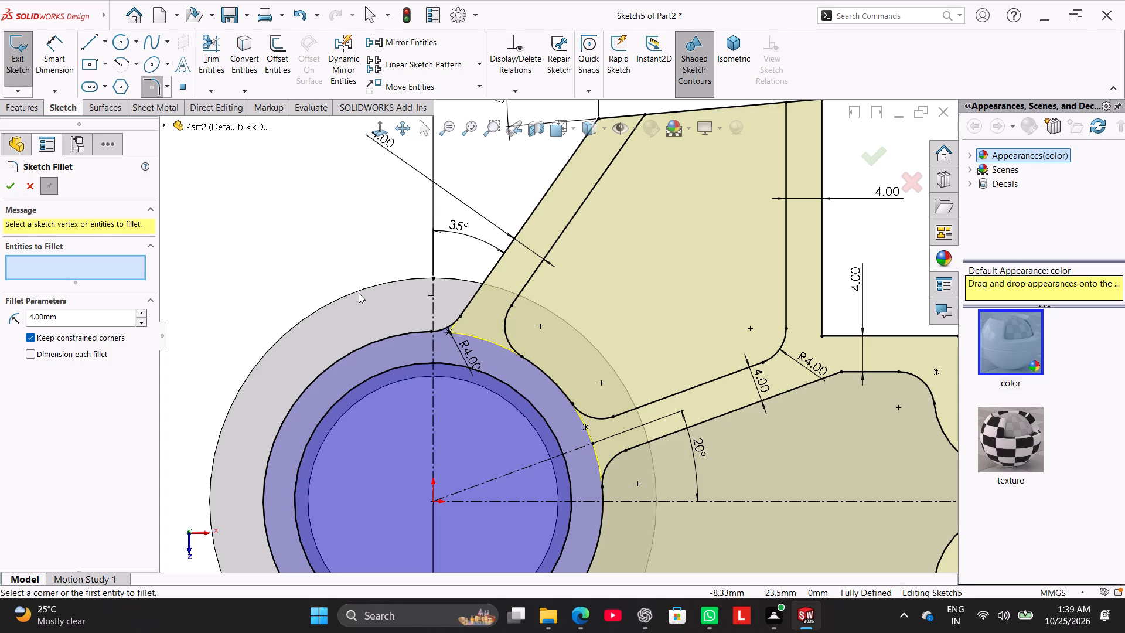
left_click(20, 70)
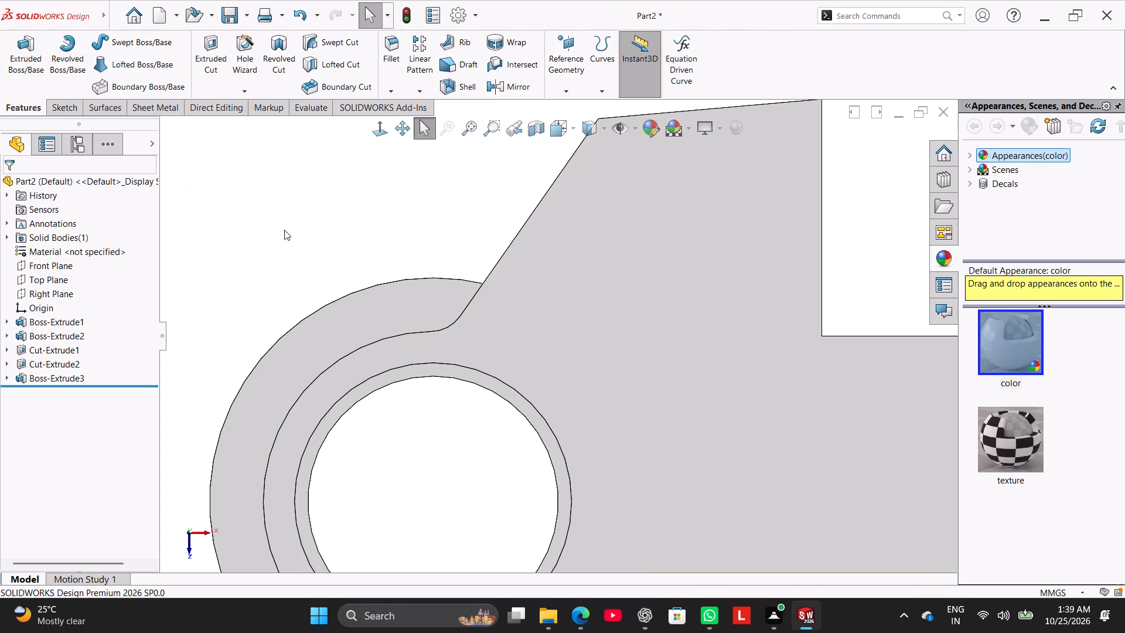
Cut the two pocket regions of the side extension's sketch to a blind depth of 8.5 mm.
middle_click(290, 239)
right_click_drag(275, 256, 405, 205)
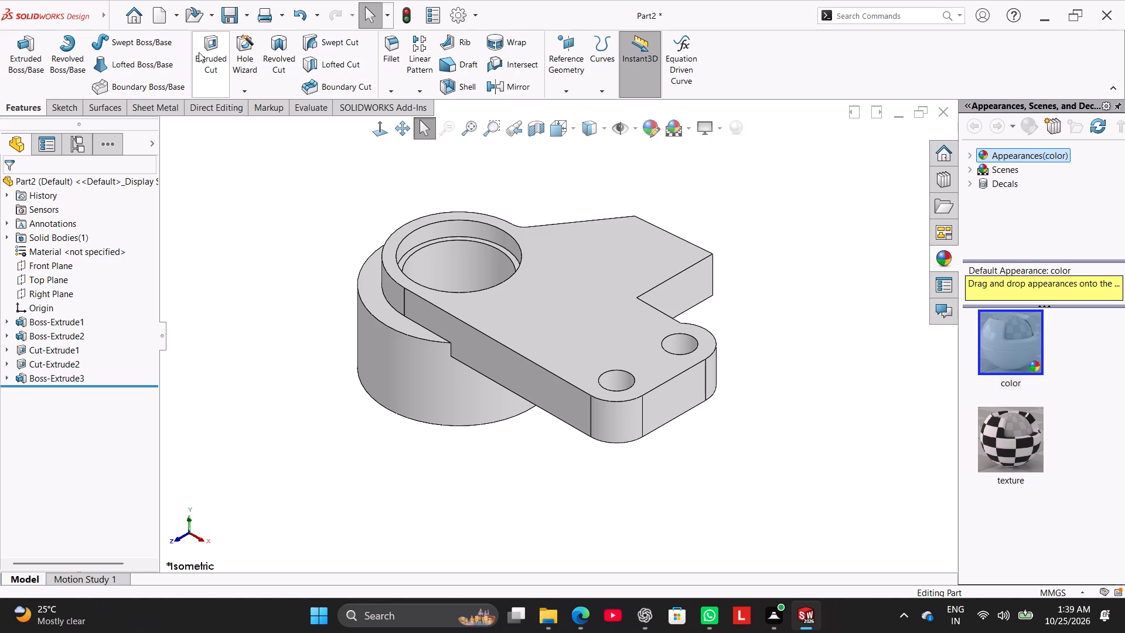
left_click(214, 47)
left_click(164, 122)
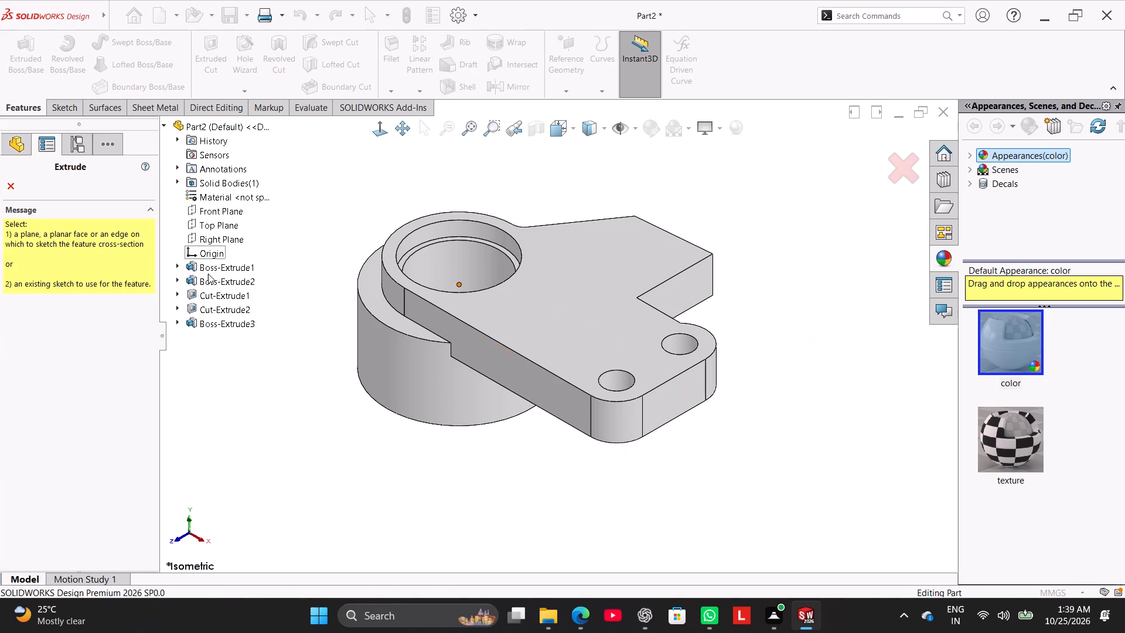
left_click(182, 318)
left_click(212, 333)
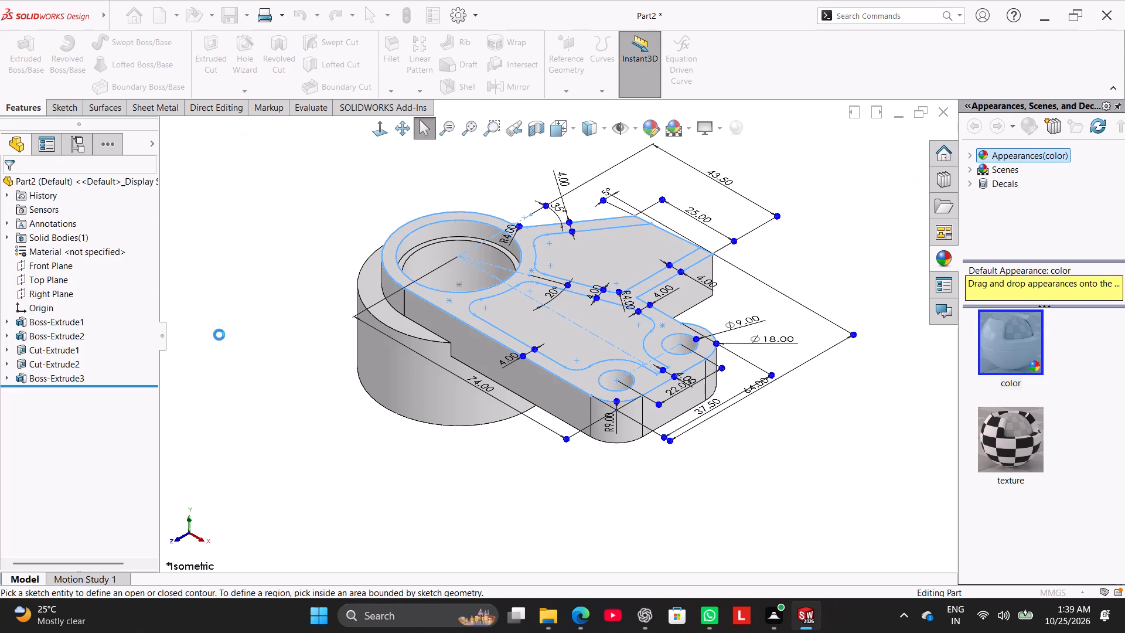
left_click(543, 321)
left_click(585, 273)
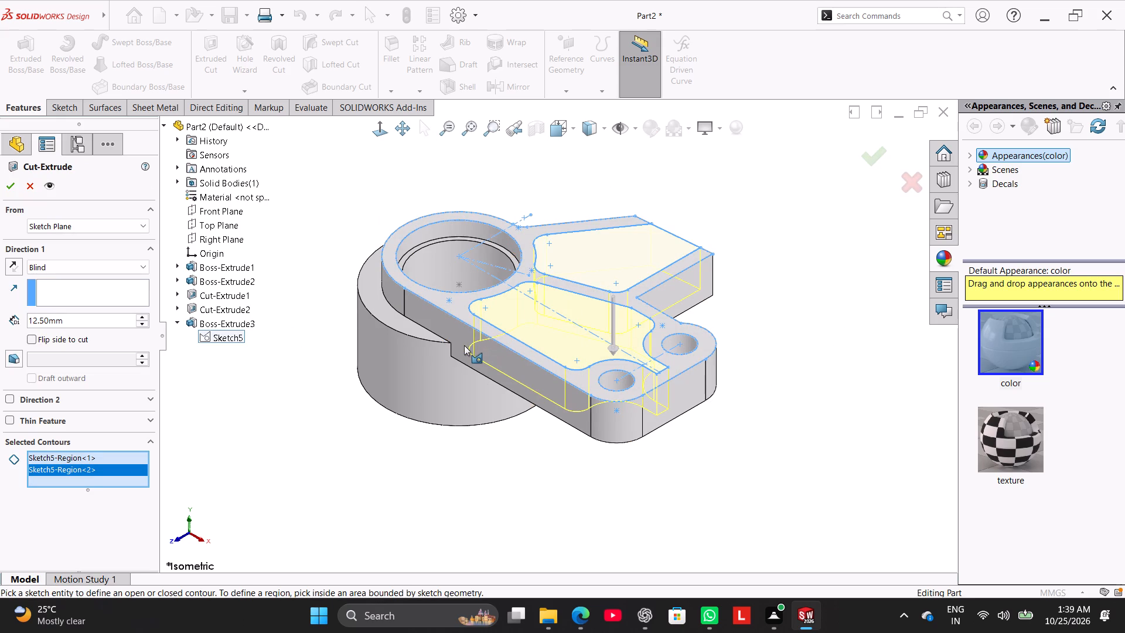
triple_click(103, 315)
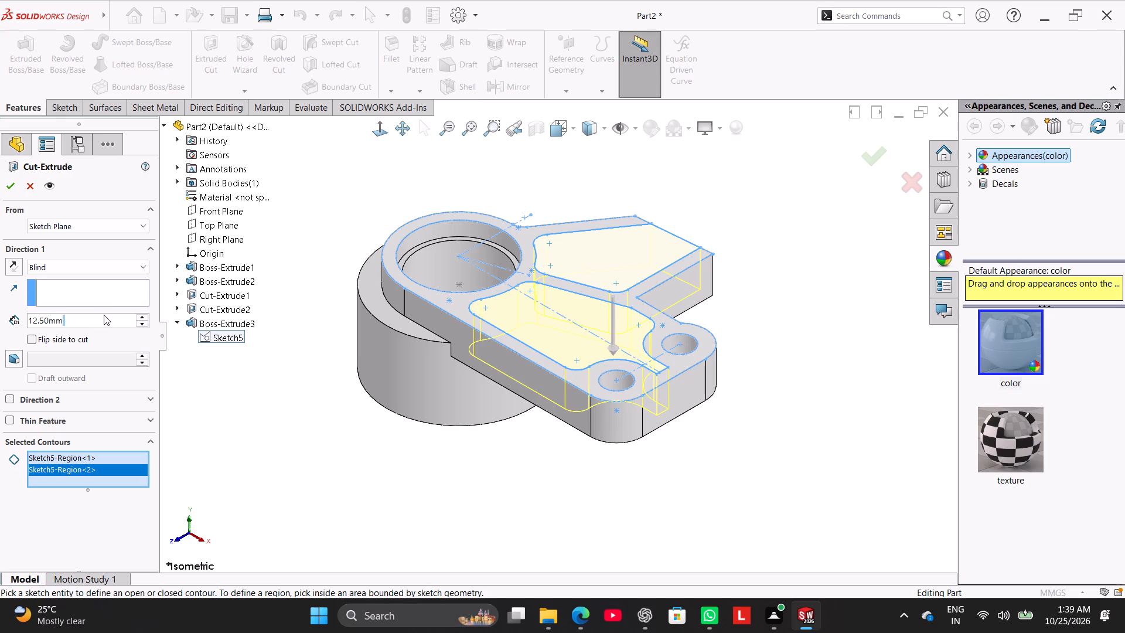
left_click(105, 316)
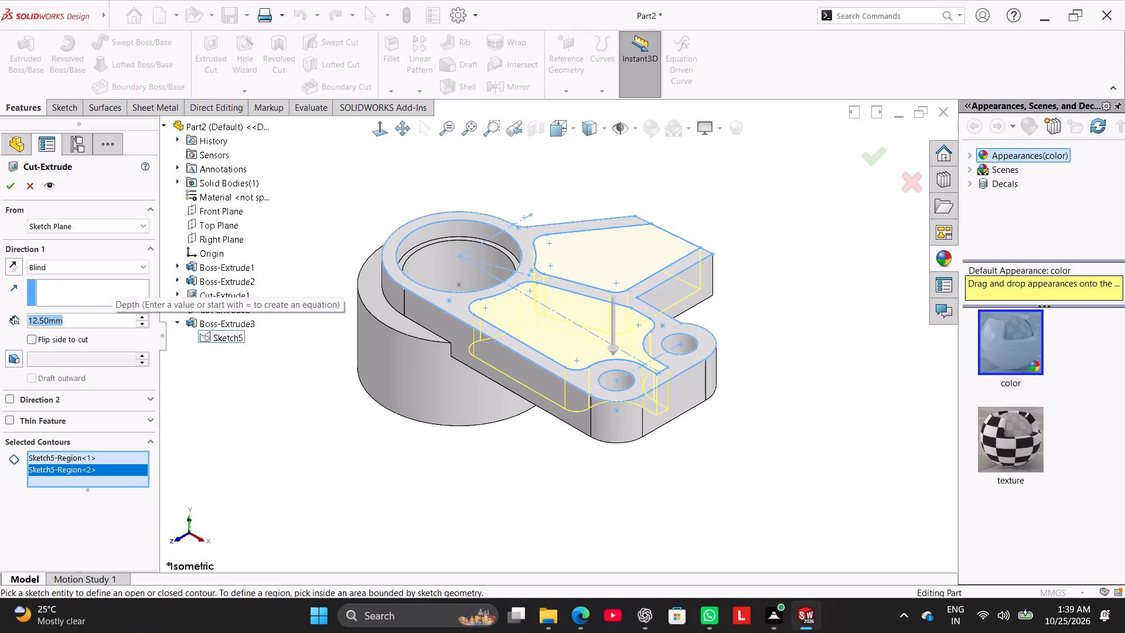
type("8.")
key("5")
key("Return")
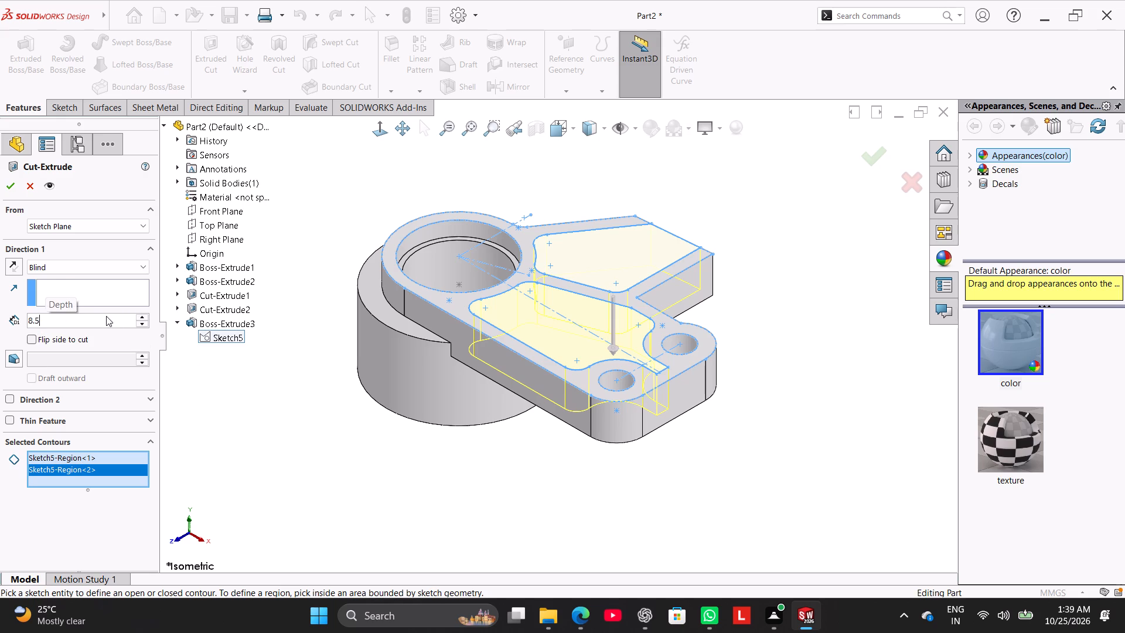
left_click(11, 190)
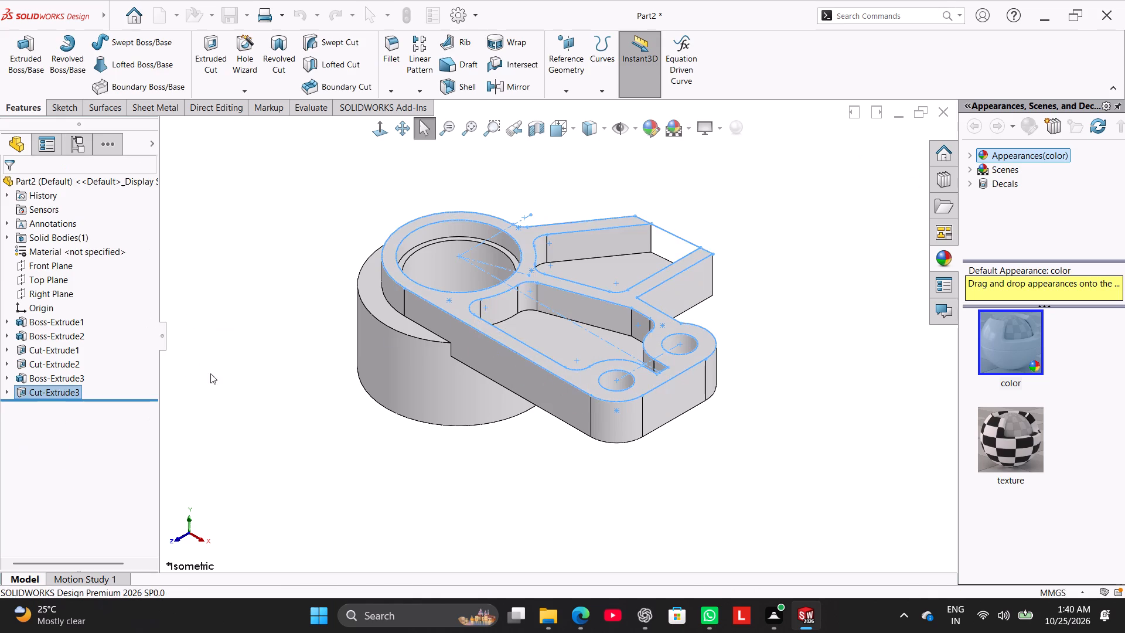
left_click(231, 392)
Examine the pocketed part all around and in a temporary section view through the Front Plane.
right_click_drag(262, 438, 404, 346)
right_click_drag(264, 367, 393, 243)
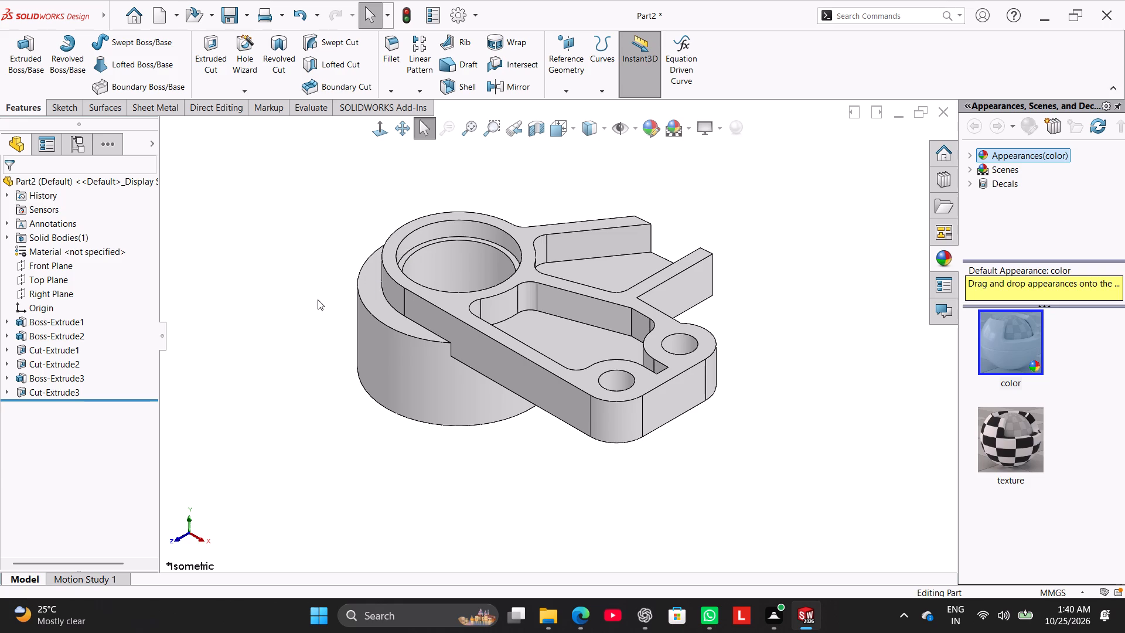
middle_click_drag(309, 287, 363, 424)
right_click_drag(317, 386, 402, 256)
right_click_drag(243, 311, 394, 150)
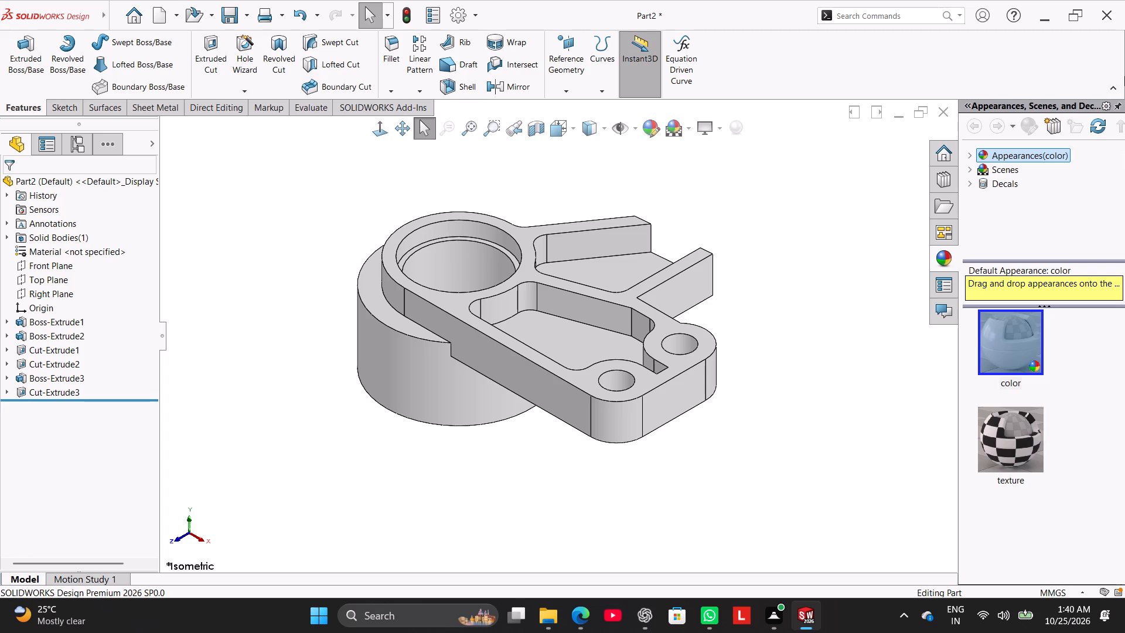
left_click(533, 133)
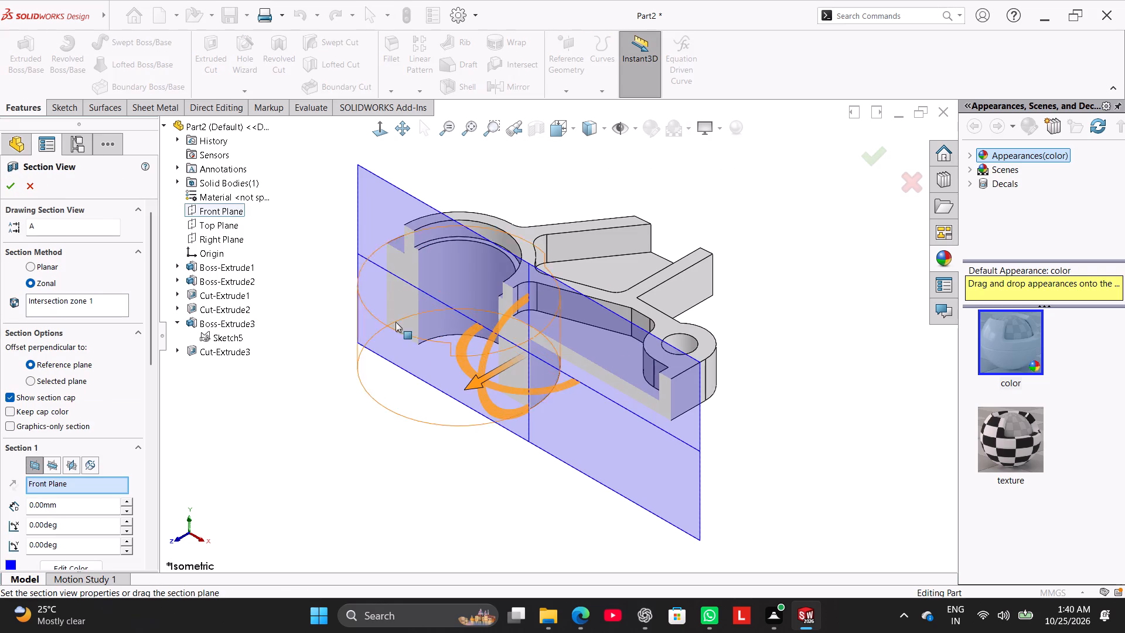
middle_click_drag(452, 368, 518, 338)
scroll(512, 367, "up", 1)
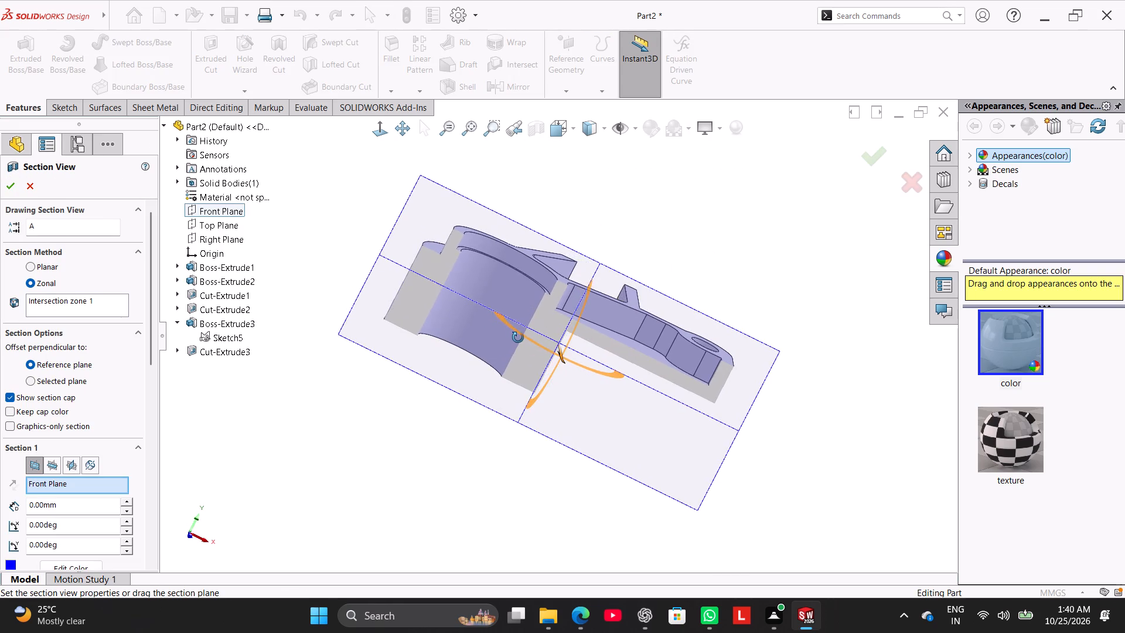
middle_click_drag(518, 338, 503, 290)
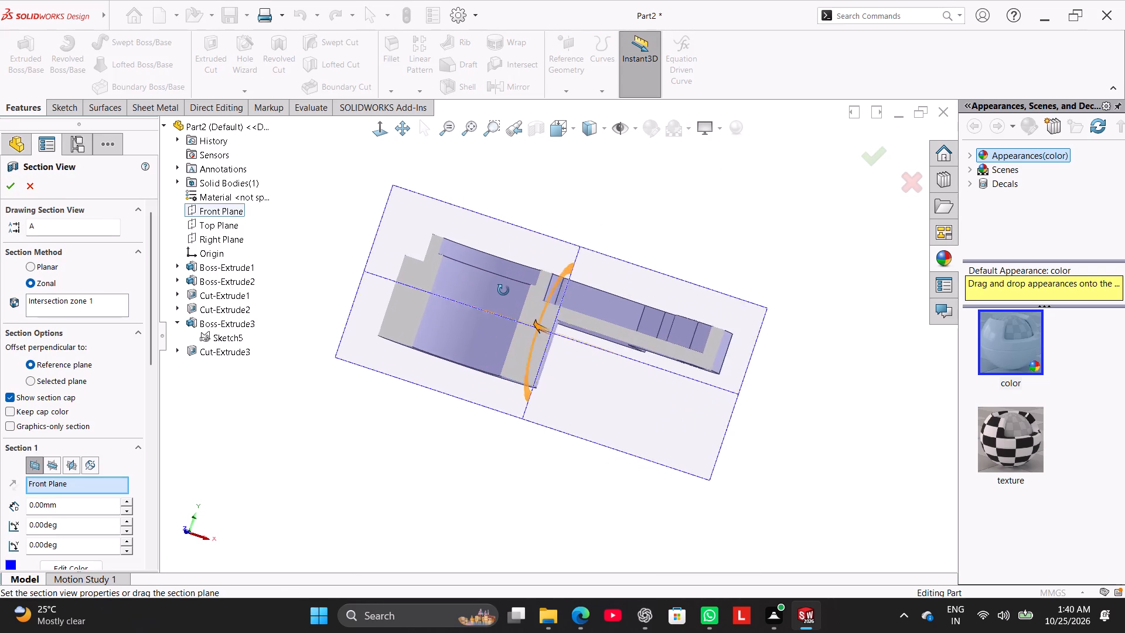
middle_click_drag(503, 290, 516, 310)
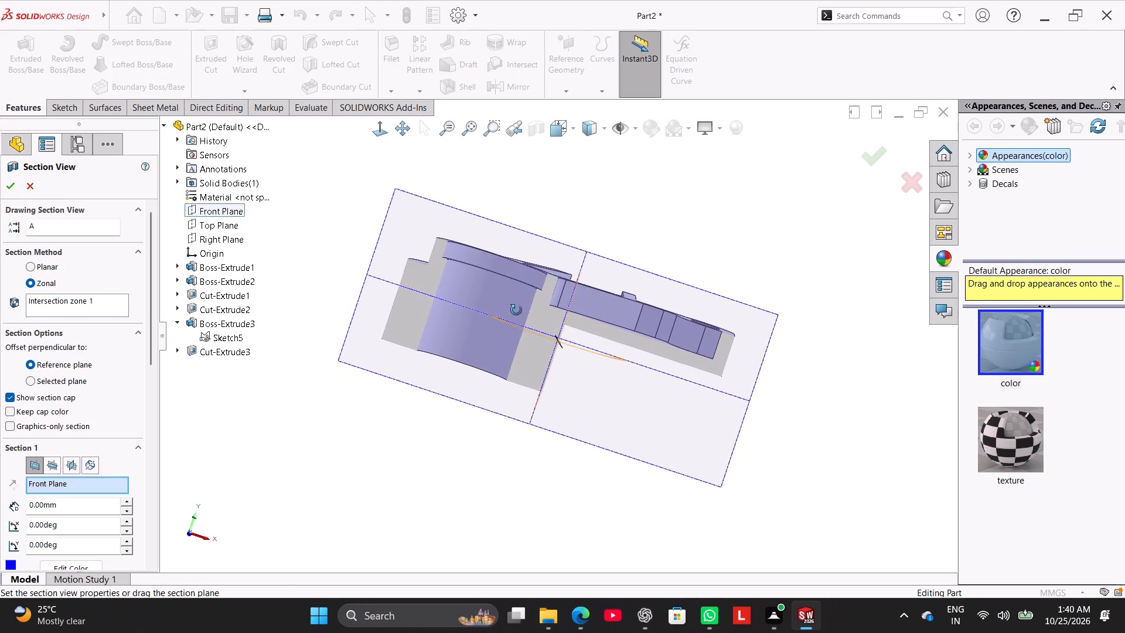
middle_click_drag(516, 310, 516, 314)
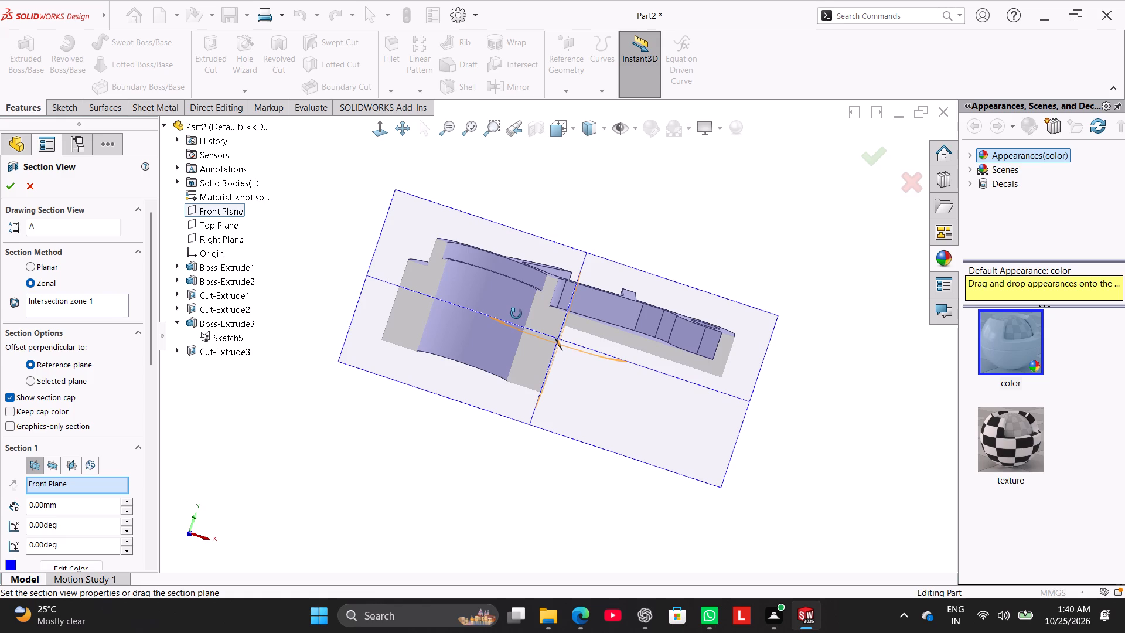
middle_click_drag(516, 314, 517, 314)
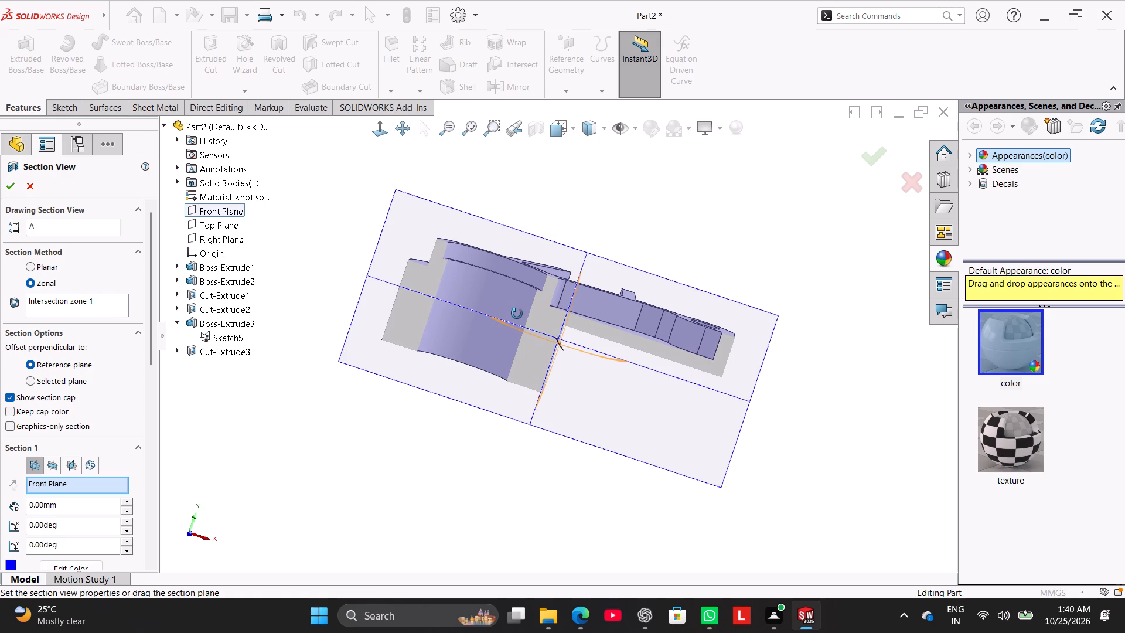
middle_click_drag(517, 314, 519, 316)
middle_click_drag(519, 316, 462, 321)
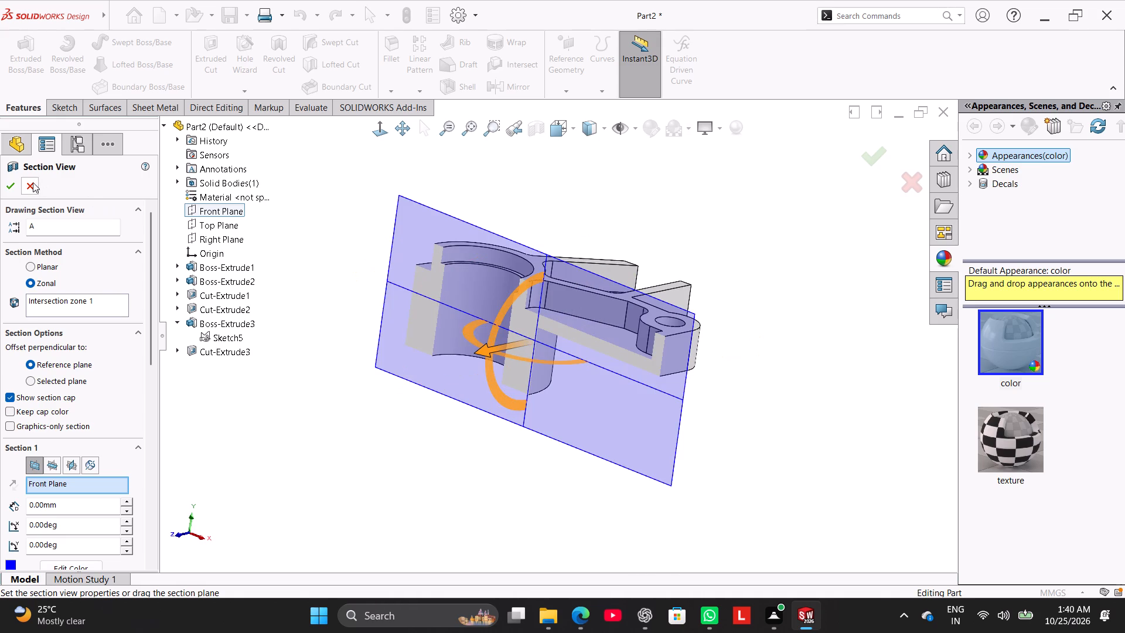
left_click(33, 182)
left_click(322, 230)
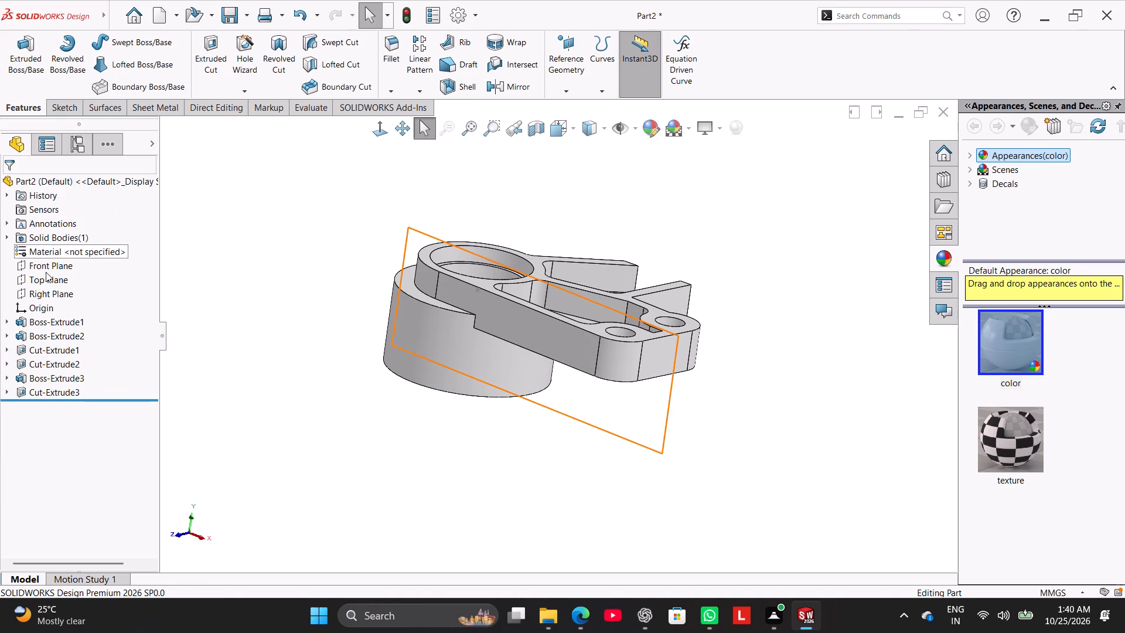
On the Front Plane, sketch a circle about 36 mm in diameter below the side extension, overlapping the cylinder's lower side.
left_click(47, 267)
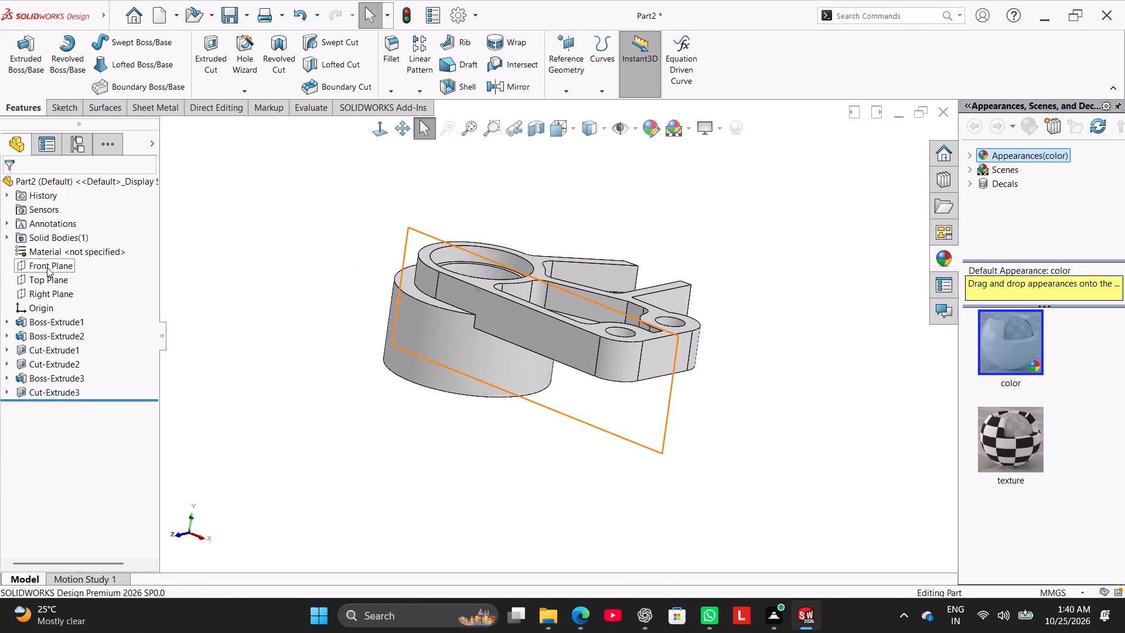
left_click(60, 250)
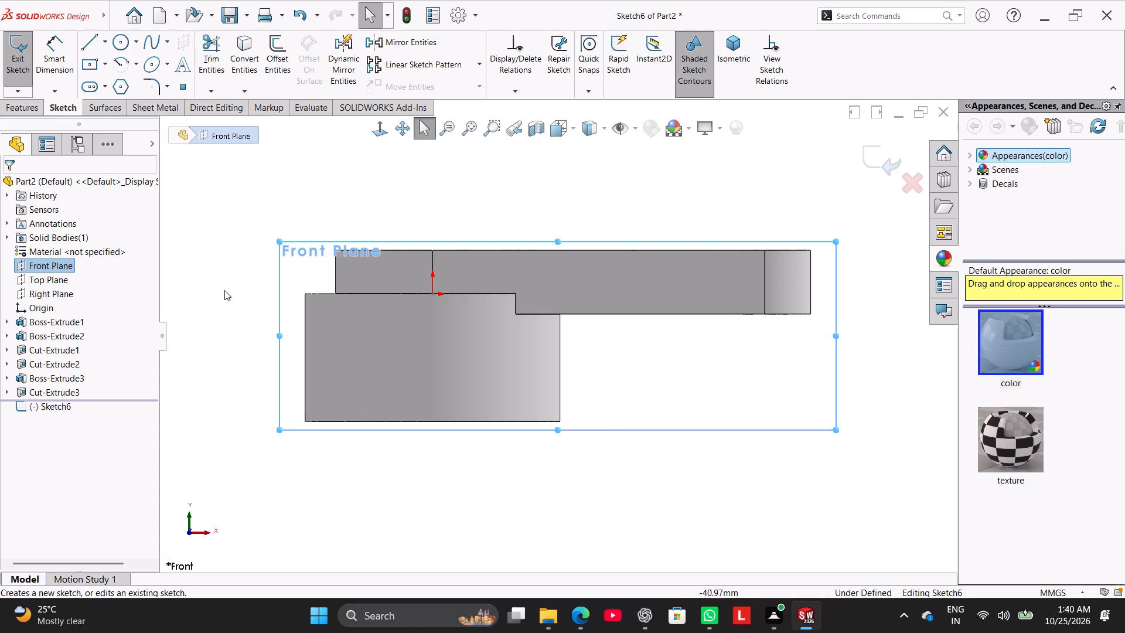
left_click(224, 290)
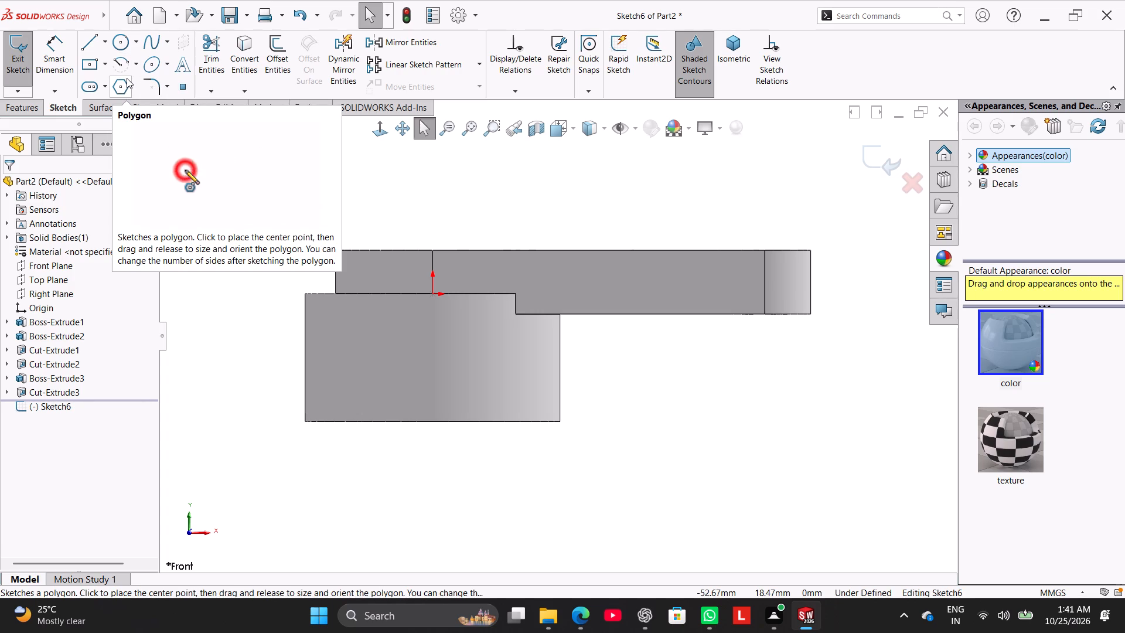
left_click(120, 45)
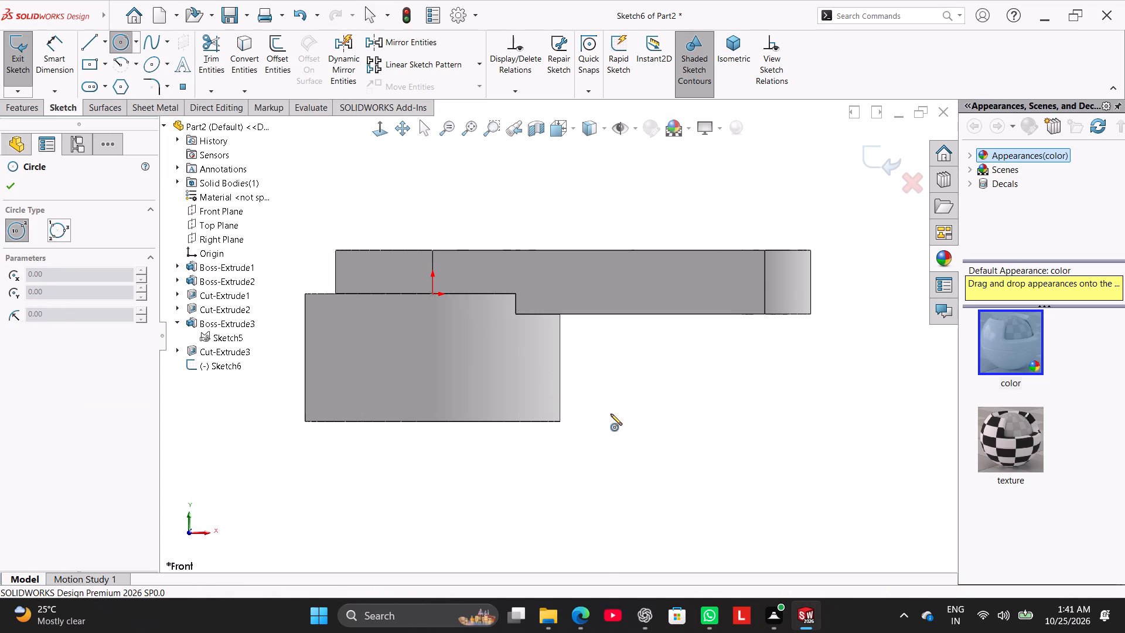
left_click(611, 414)
left_click(524, 379)
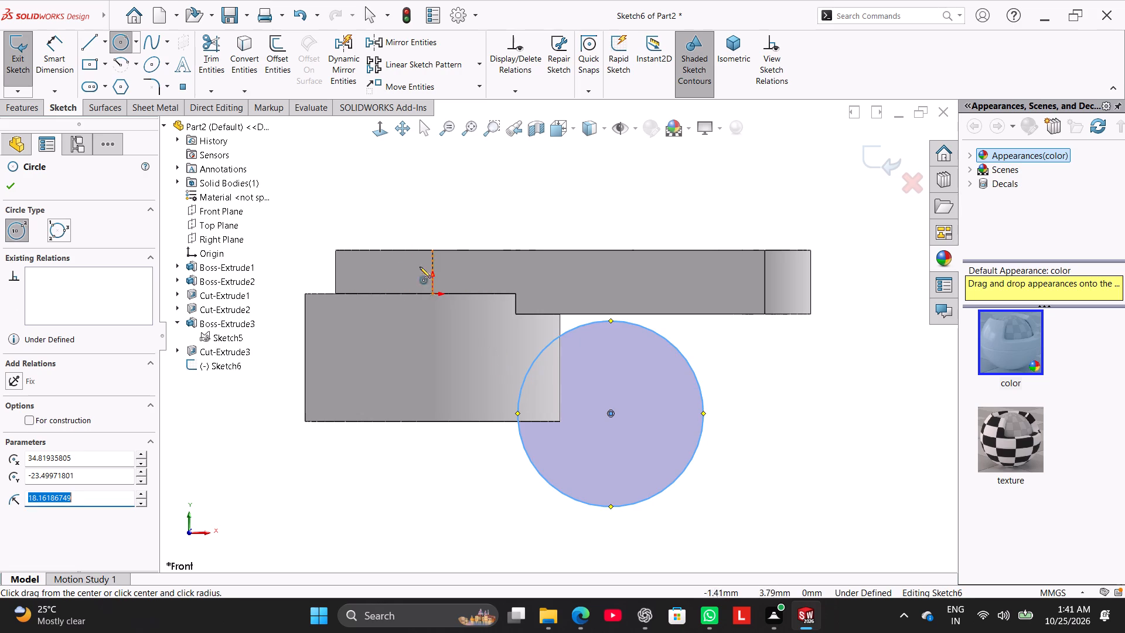
right_click(376, 215)
left_click(390, 223)
Dimension the new circle's diameter to 30 mm.
left_click(62, 64)
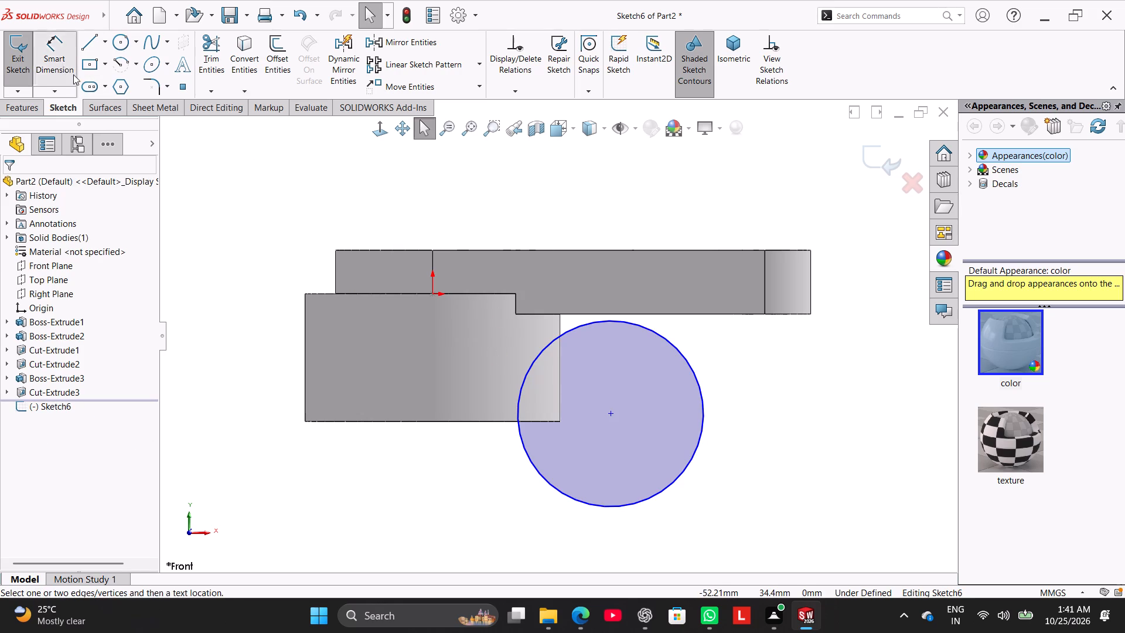
left_click(694, 450)
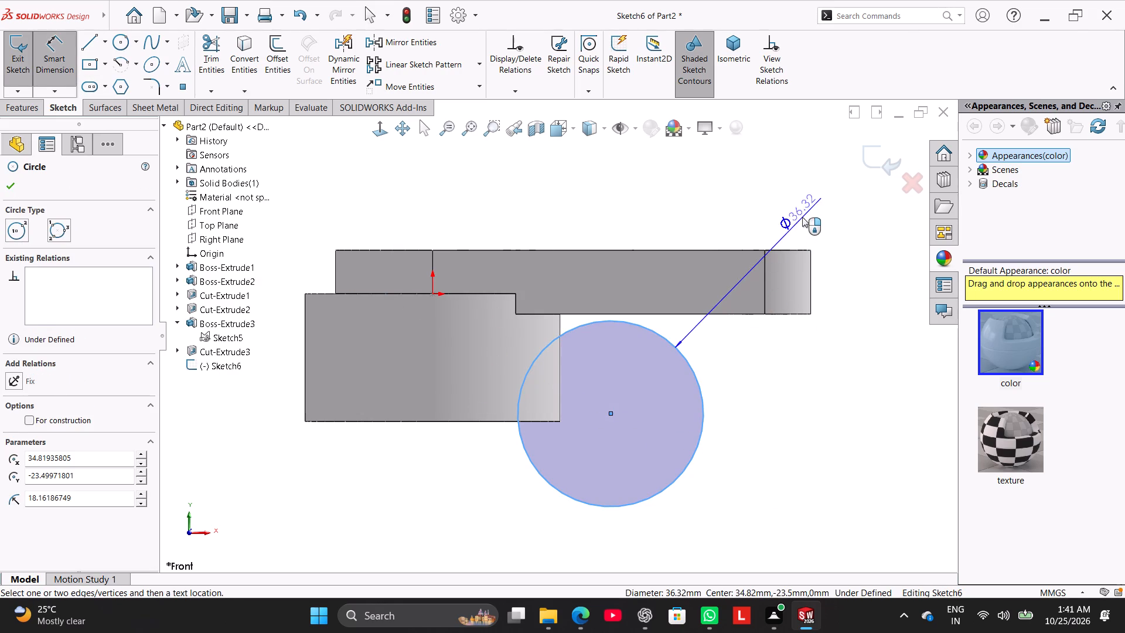
left_click(802, 217)
type("30")
key("Return")
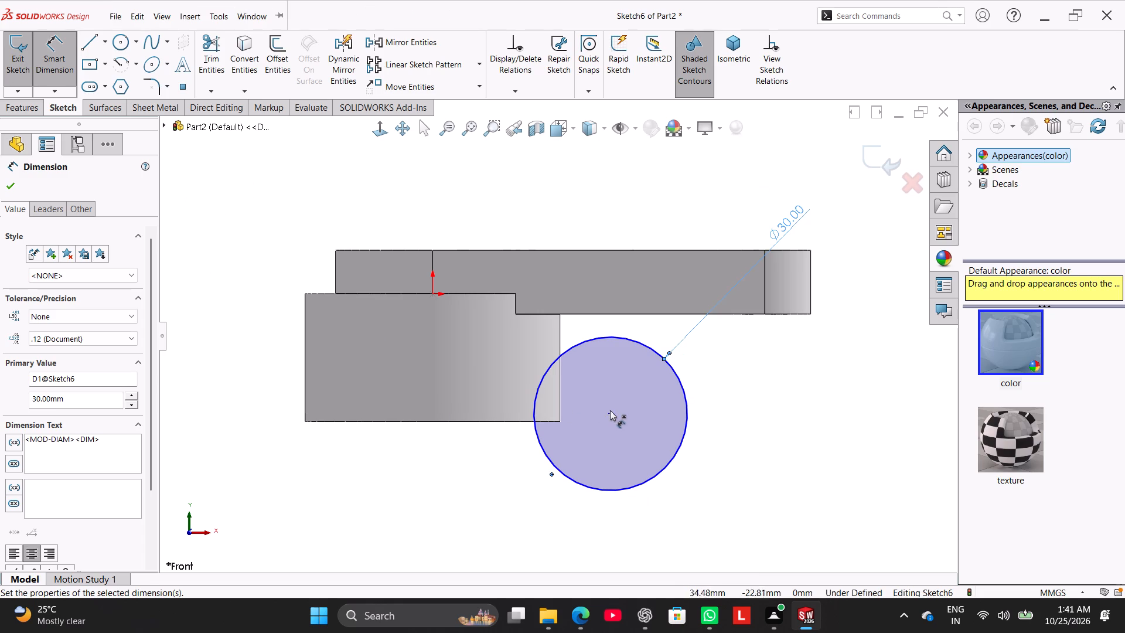
right_click(742, 383)
left_click(780, 423)
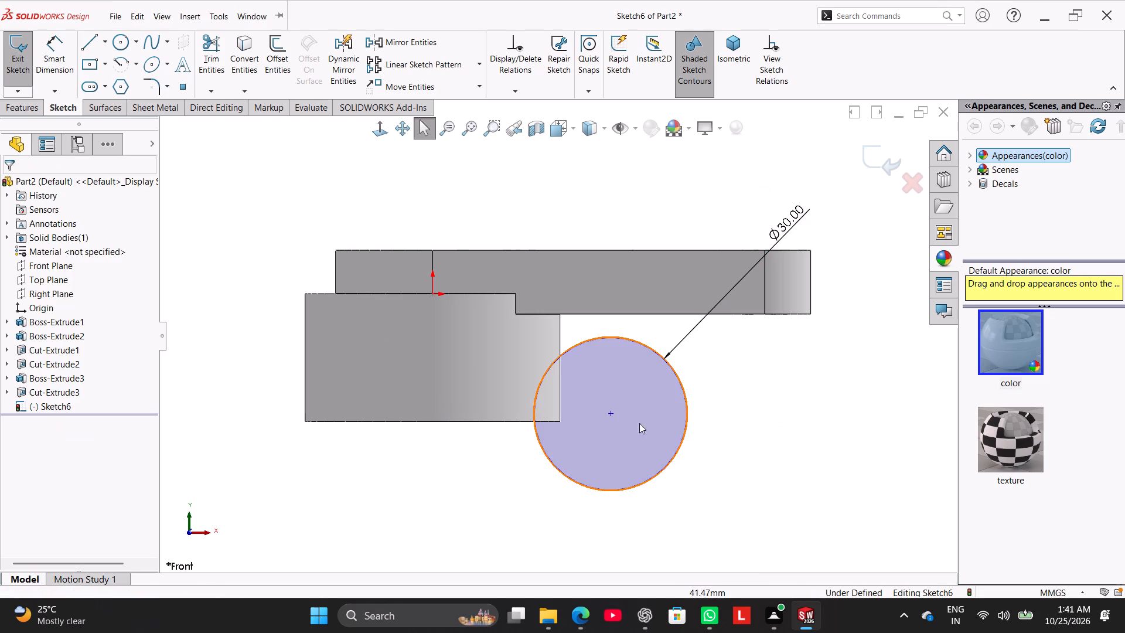
Shift the circle upward and dimension its center 6 mm above the cylinder's bottom edge.
left_click_drag(609, 414, 609, 393)
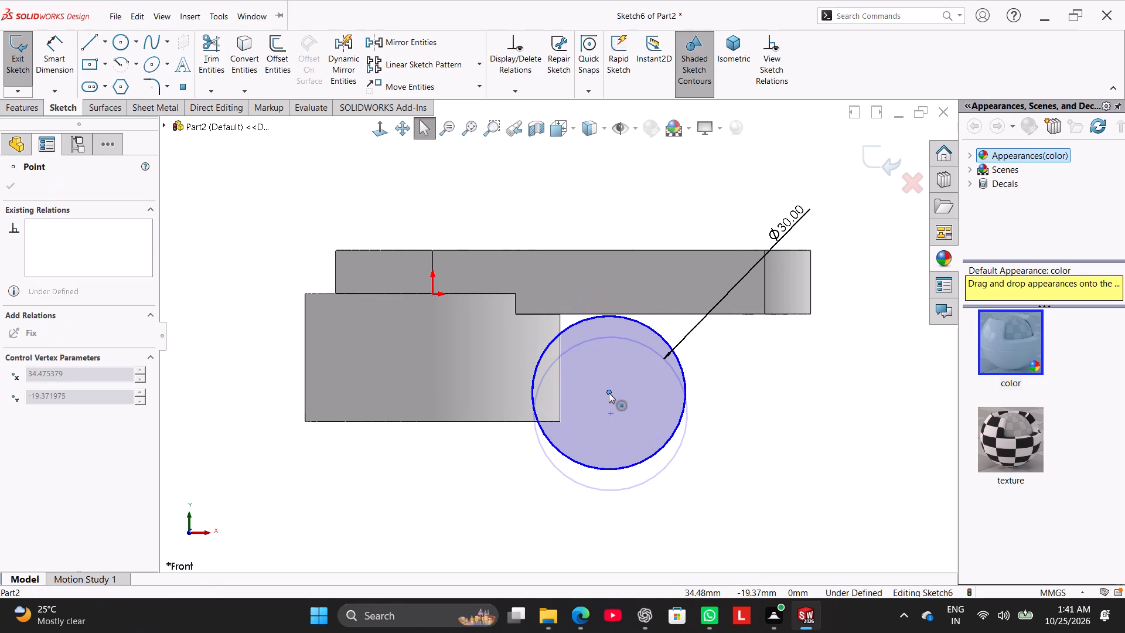
left_click_drag(609, 393, 608, 393)
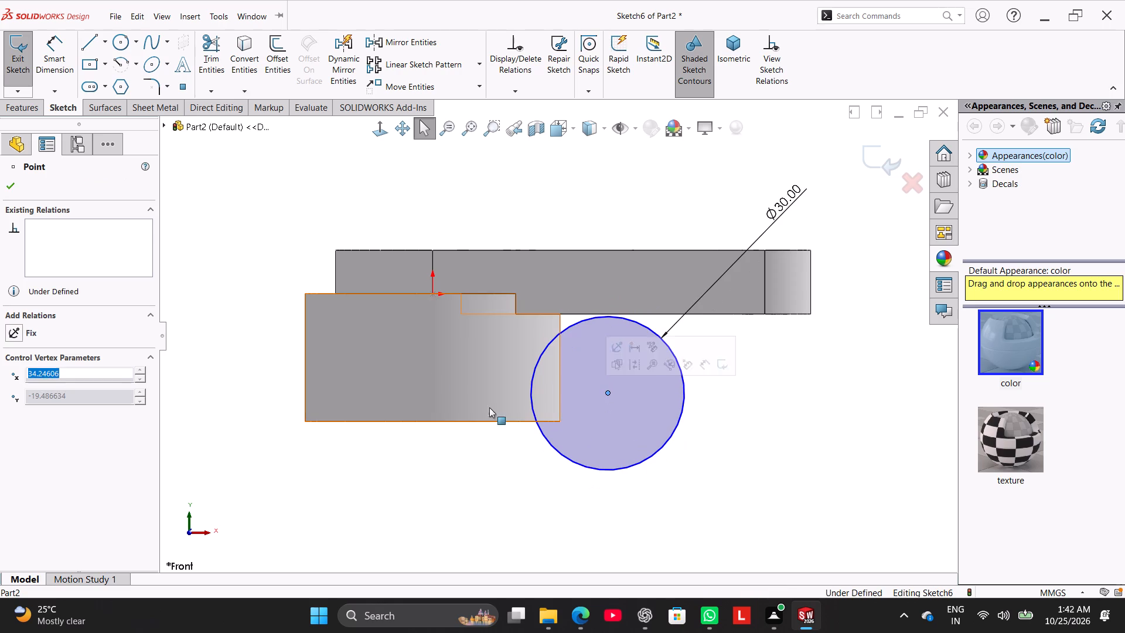
left_click(51, 59)
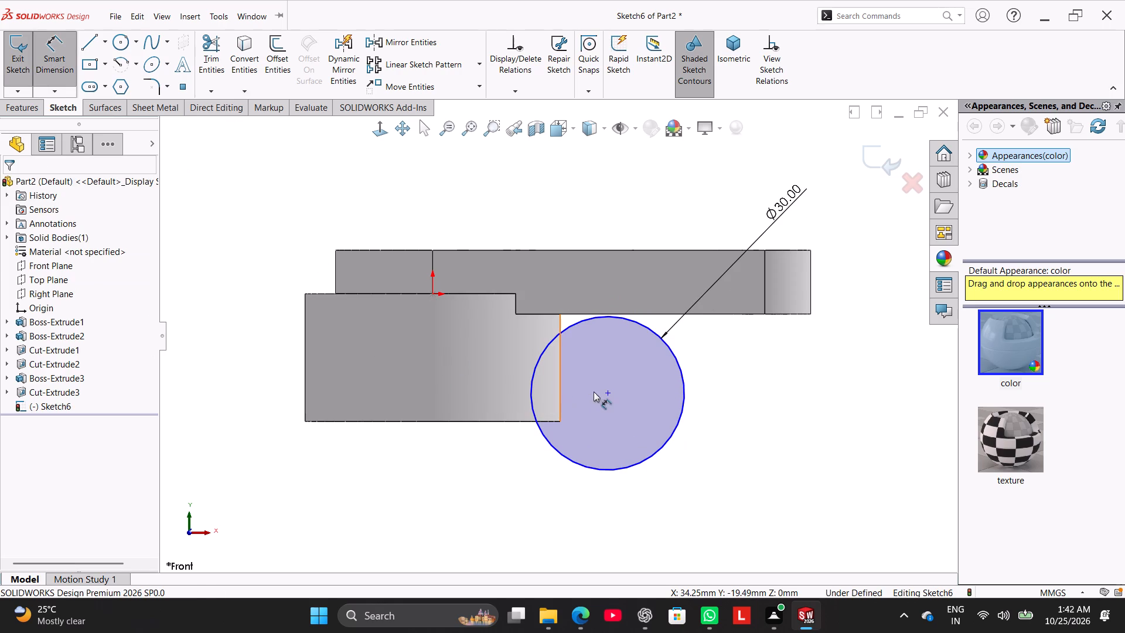
left_click(611, 393)
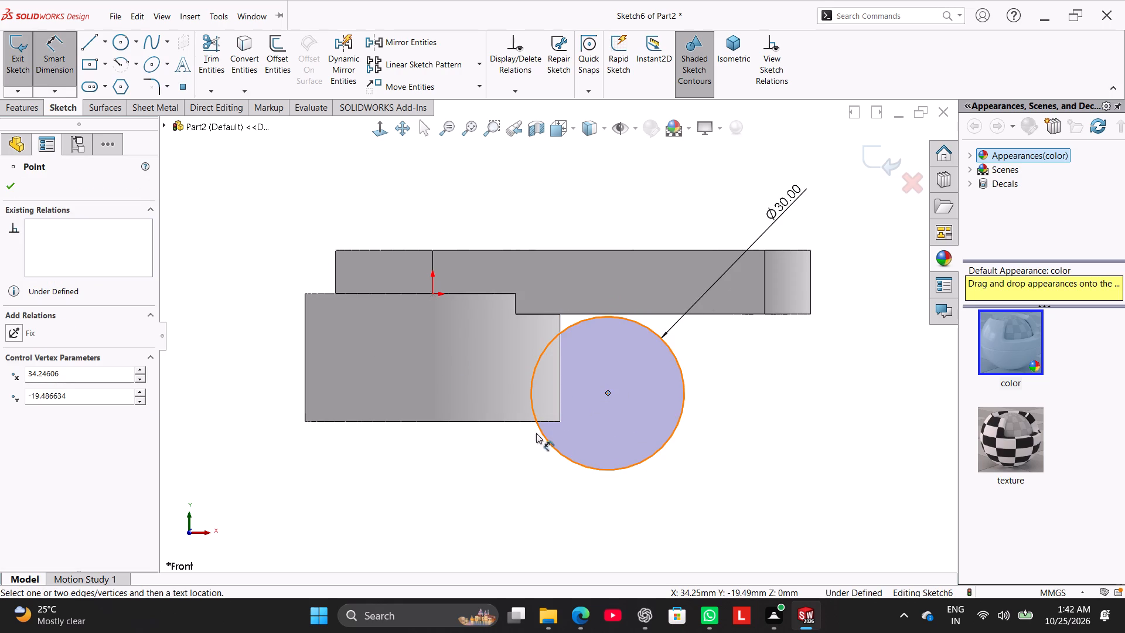
left_click(506, 421)
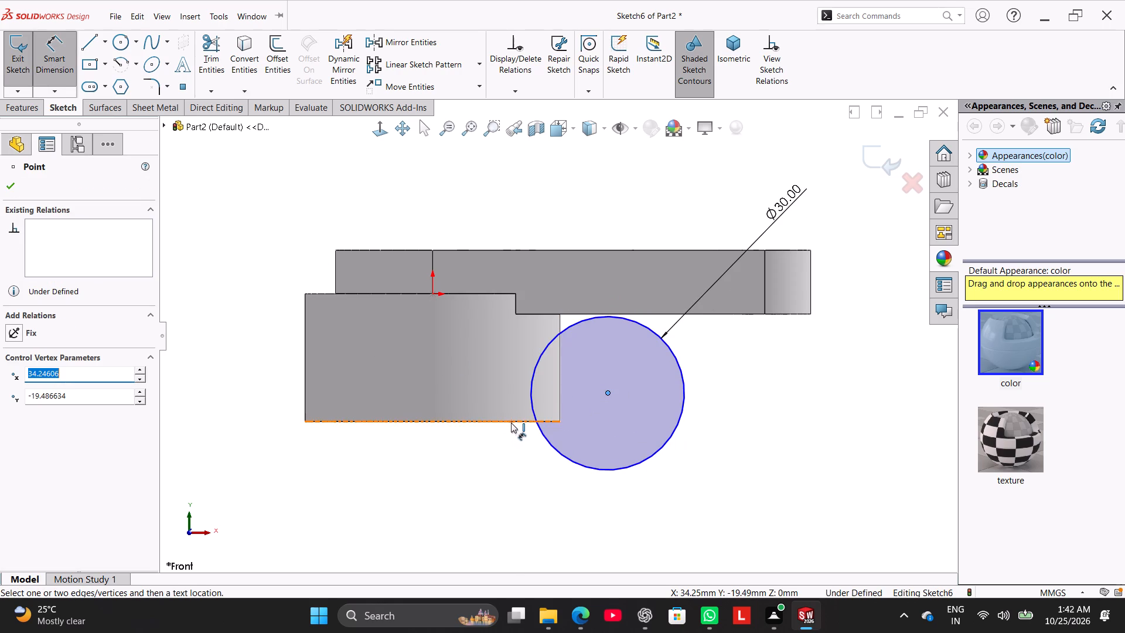
left_click(514, 423)
left_click(707, 399)
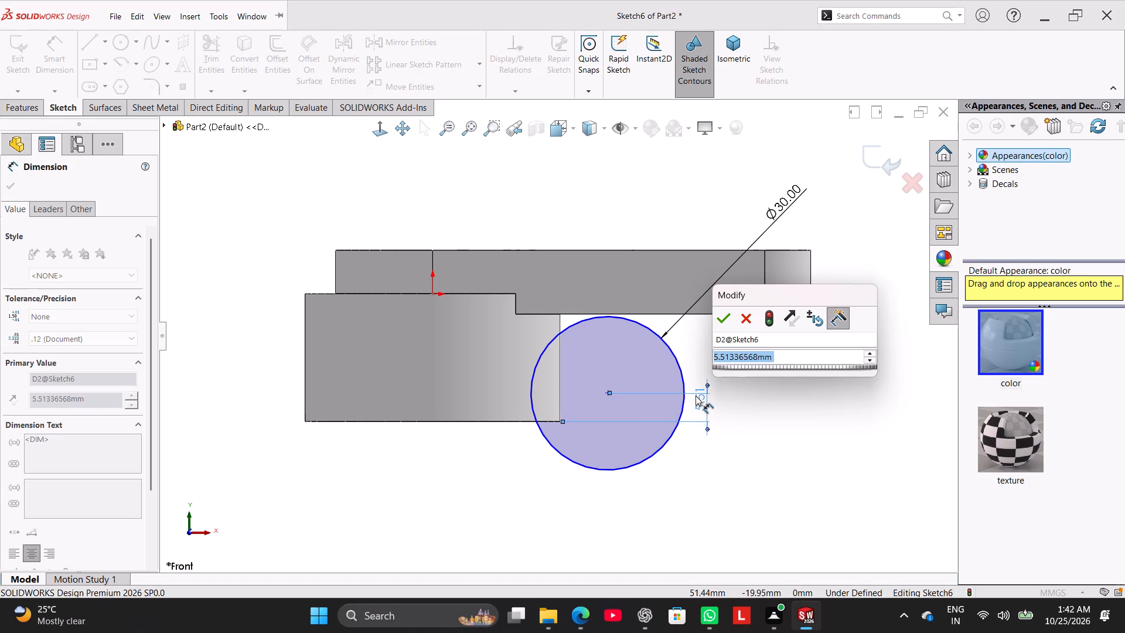
key("6")
key("Return")
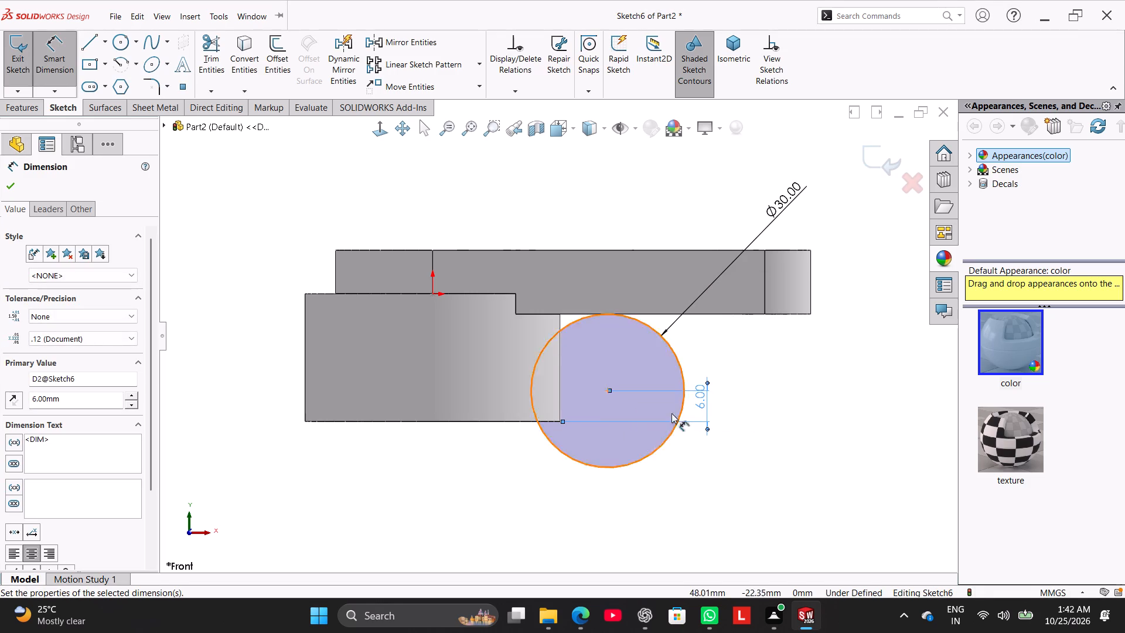
Dimension the circle's center 35 mm horizontally from the origin.
left_click(431, 292)
left_click(609, 393)
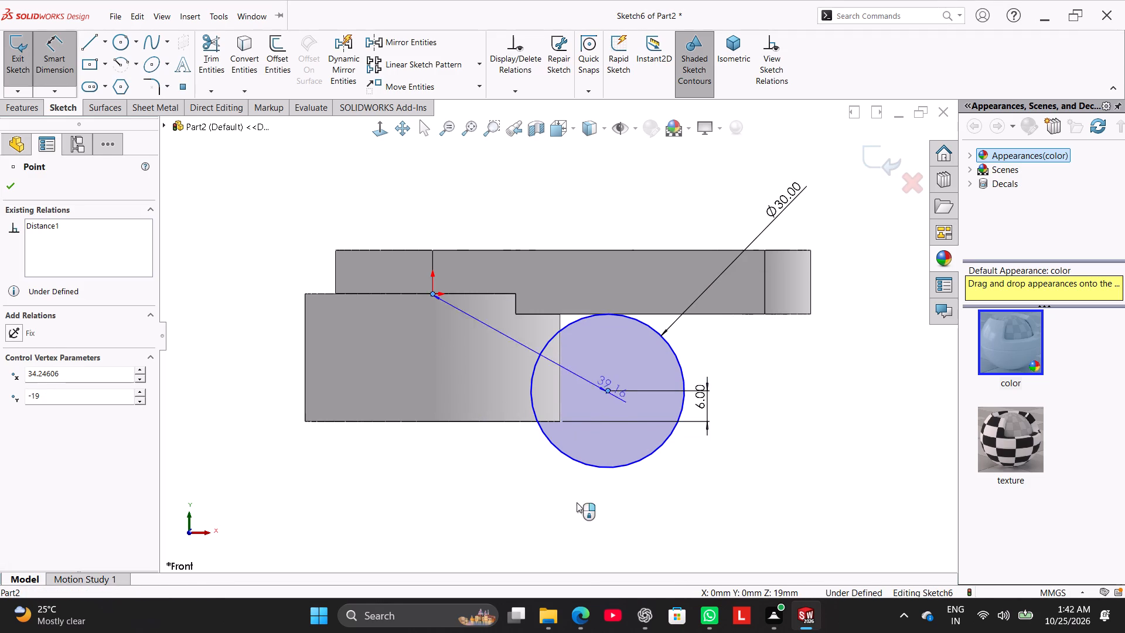
left_click(539, 505)
type("35")
key("Return")
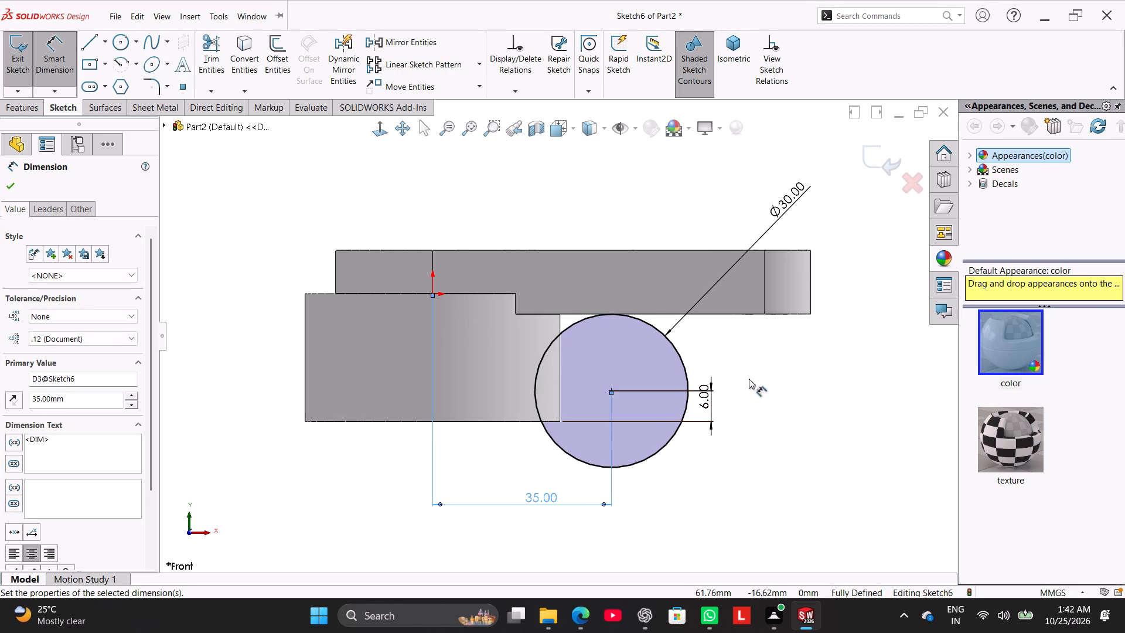
right_click(749, 379)
left_click(785, 414)
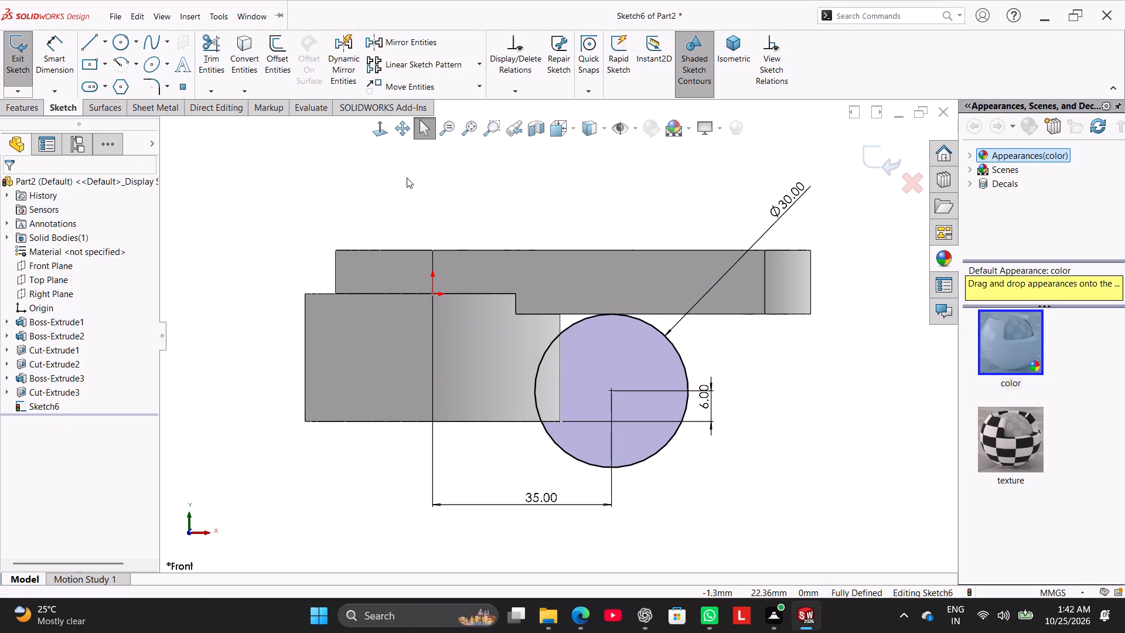
Sketch a line about 15.6 mm long up from the cylinder's bottom edge beside the circle, removing the stray second segment, and make it vertical.
left_click(93, 41)
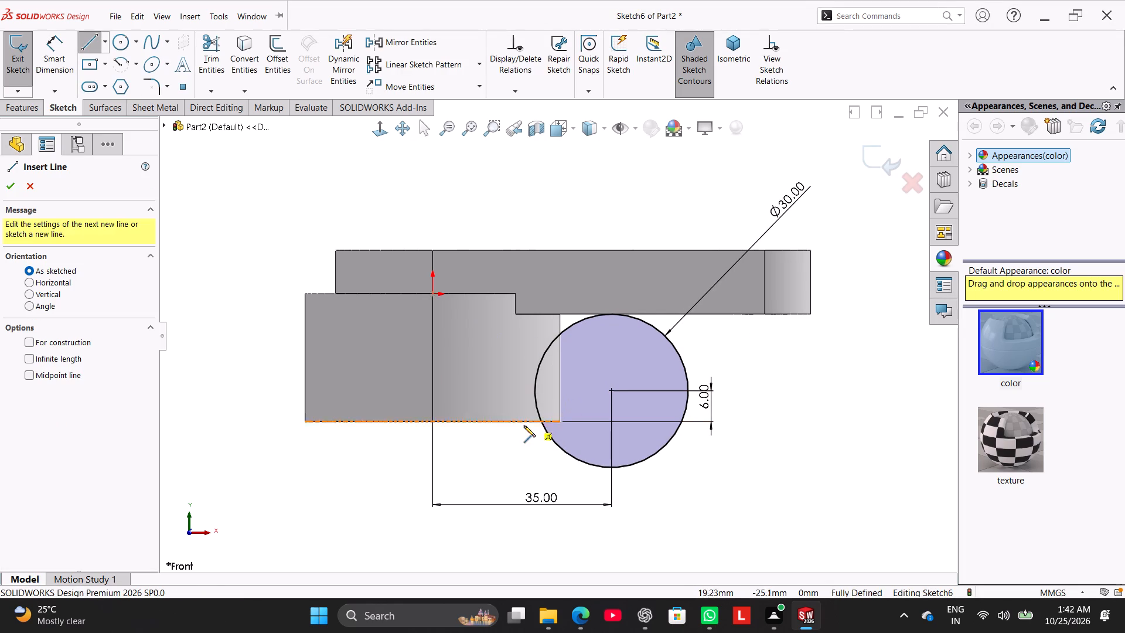
left_click(529, 421)
left_click(520, 342)
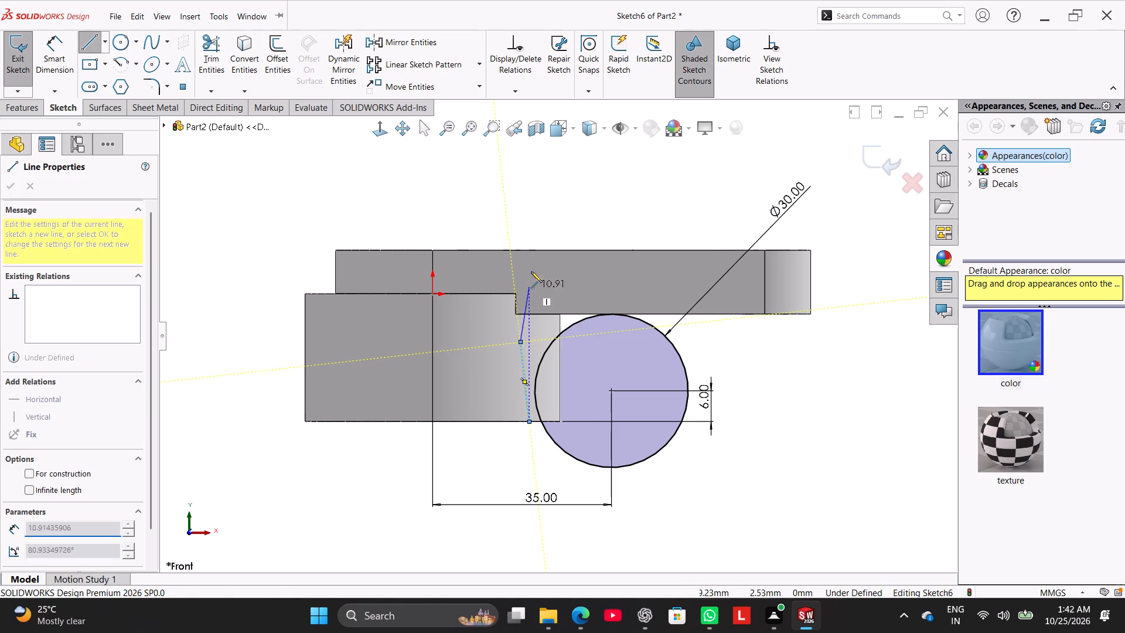
right_click(529, 251)
left_click(526, 212)
right_click(528, 209)
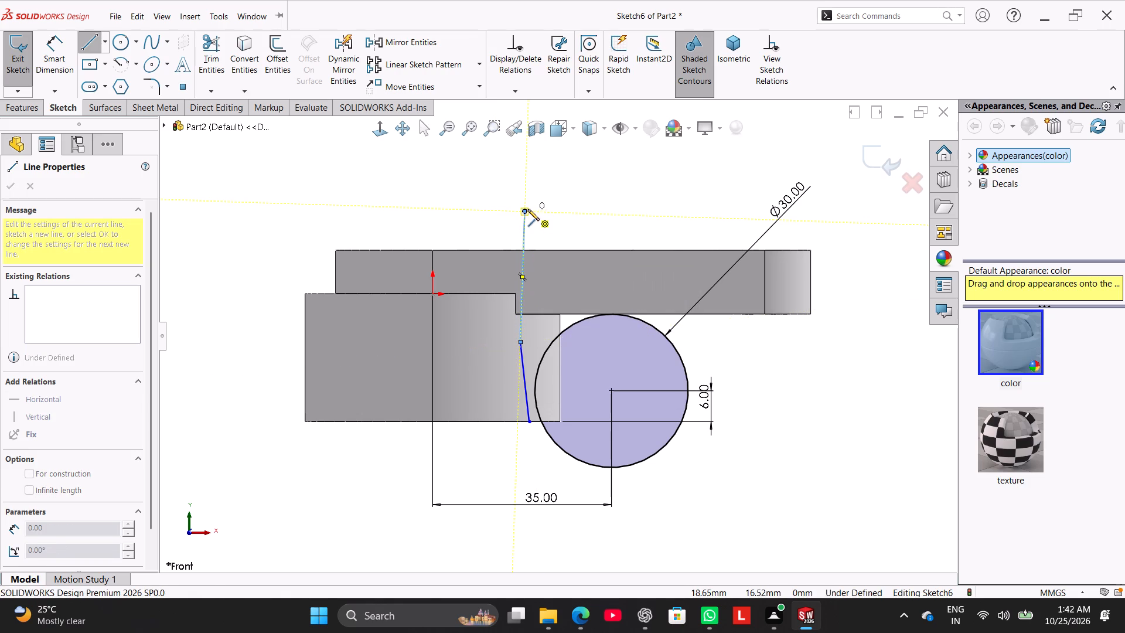
left_click(556, 218)
right_click(523, 230)
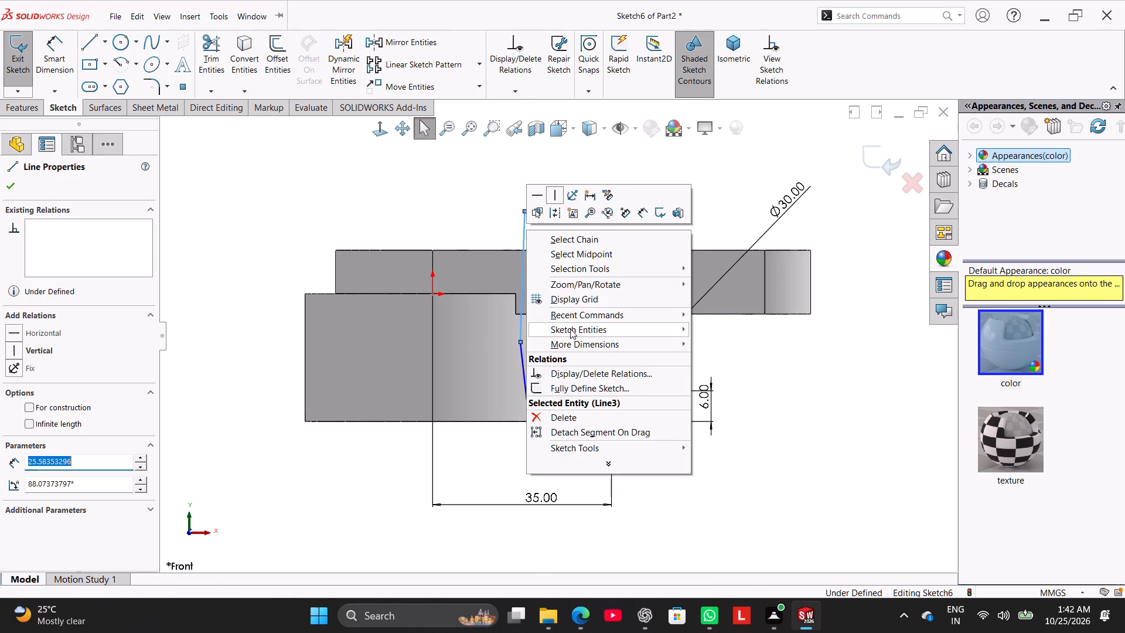
left_click(576, 414)
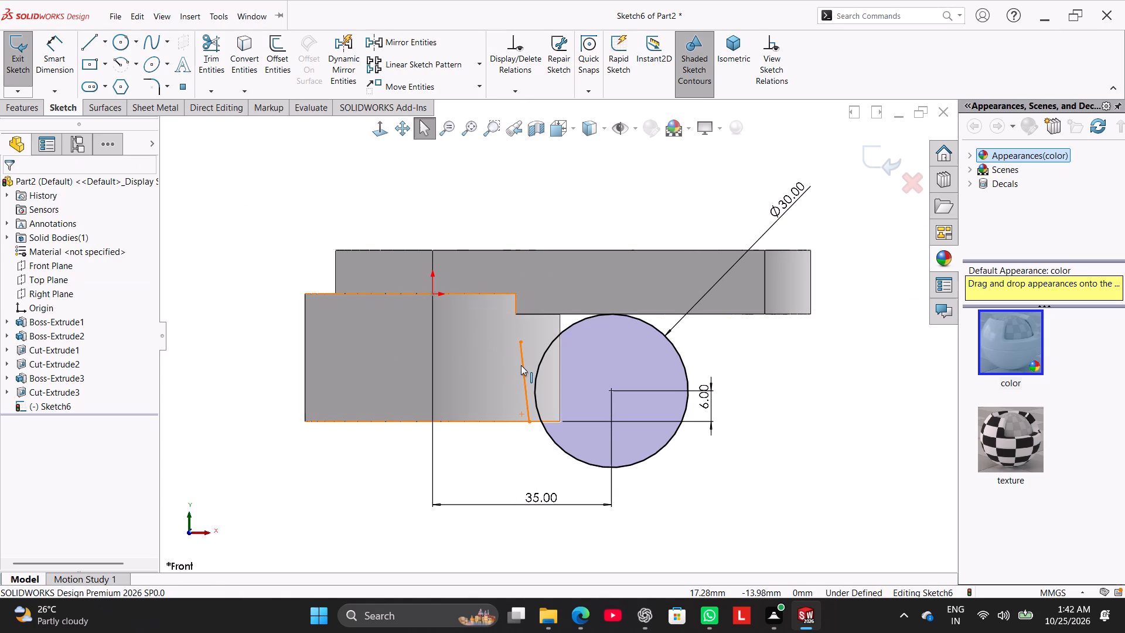
right_click(521, 365)
left_click(552, 328)
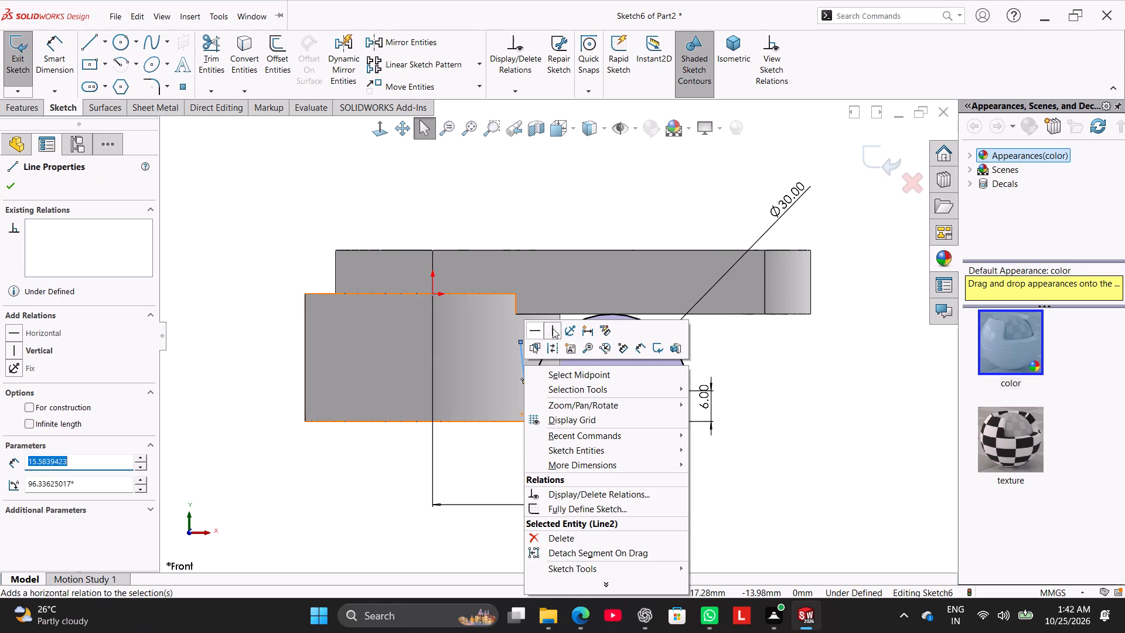
Dimension the vertical line 20 mm horizontally from the origin.
left_click(55, 53)
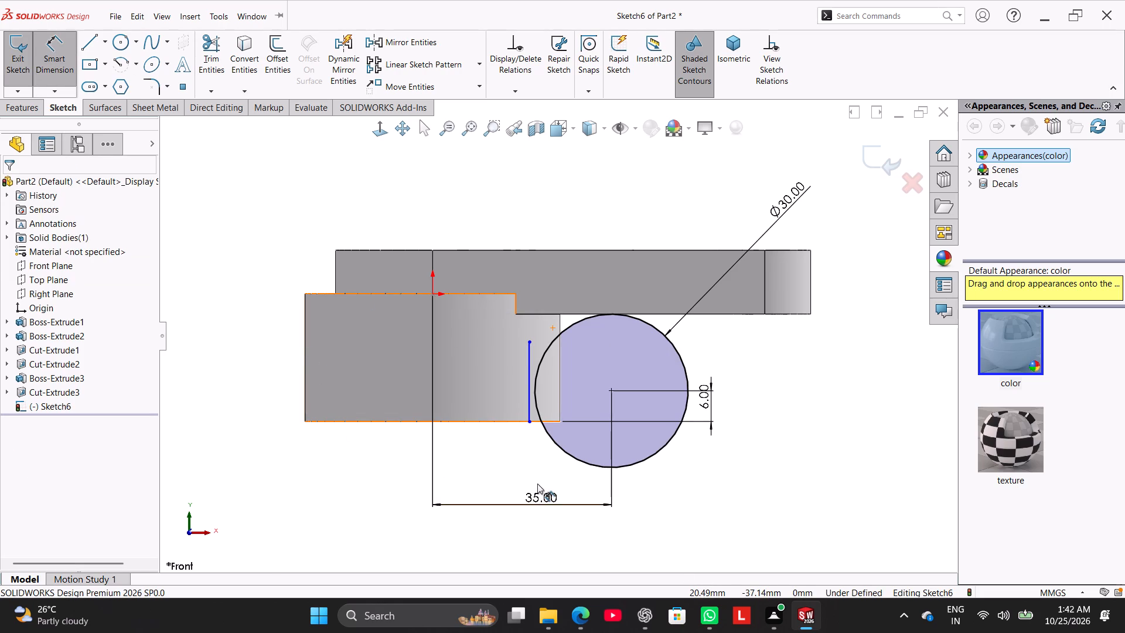
left_click(436, 291)
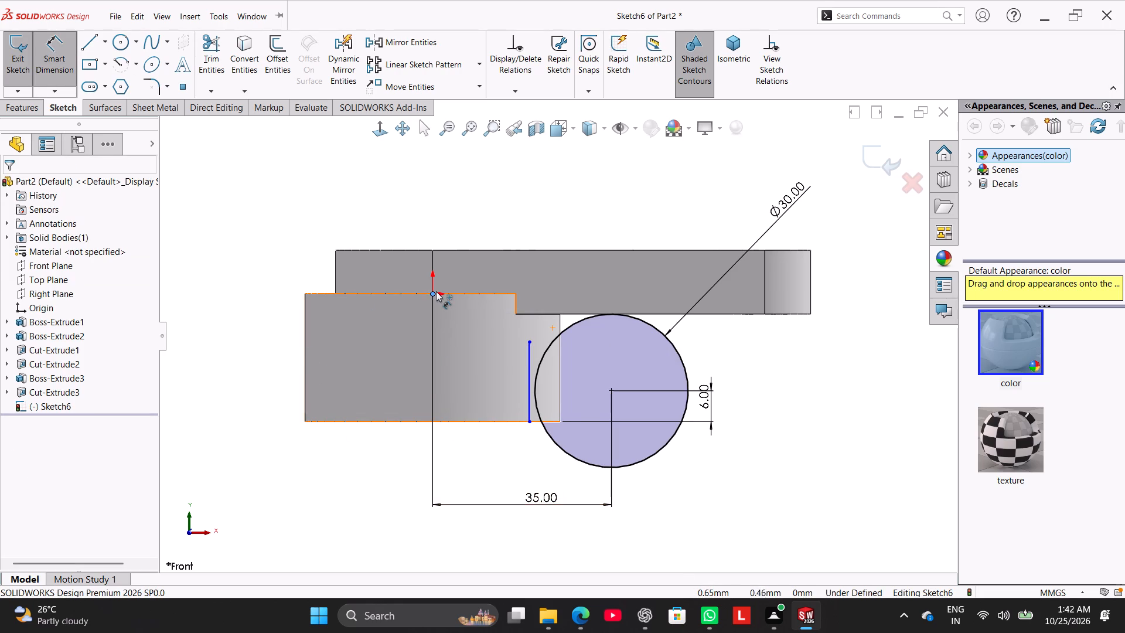
left_click(531, 409)
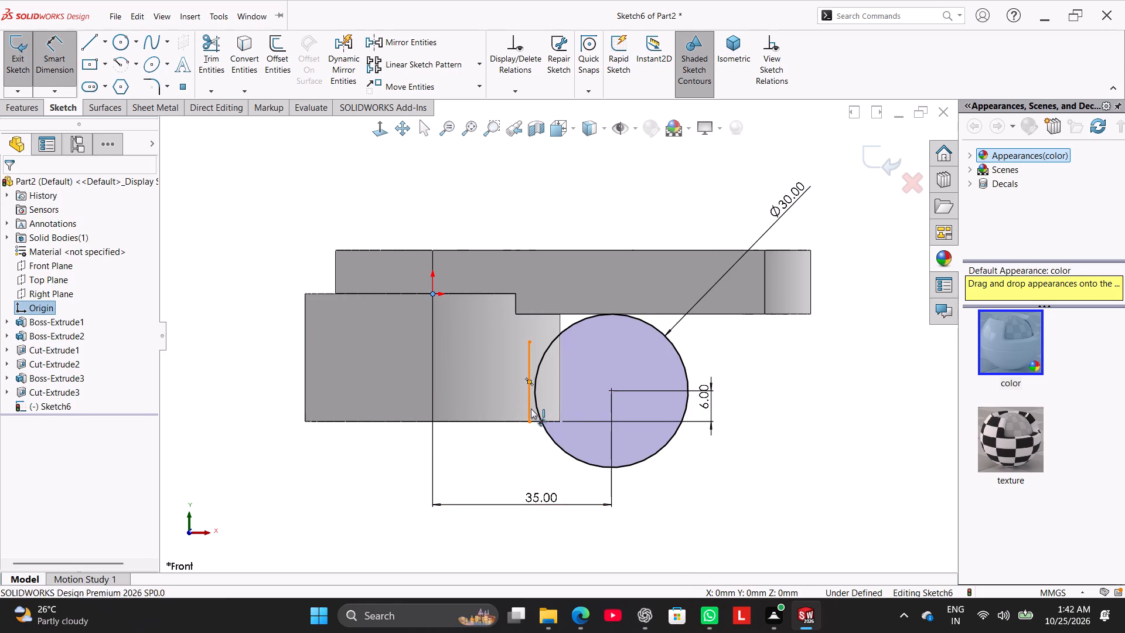
left_click(495, 443)
type("20")
key("Return")
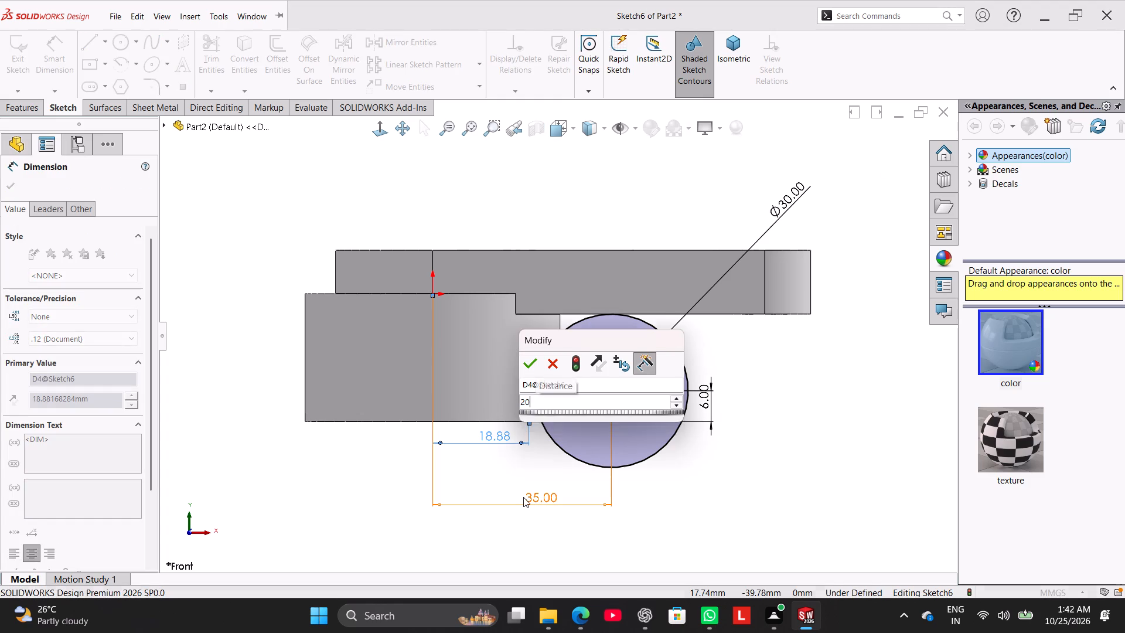
right_click(778, 372)
left_click(808, 407)
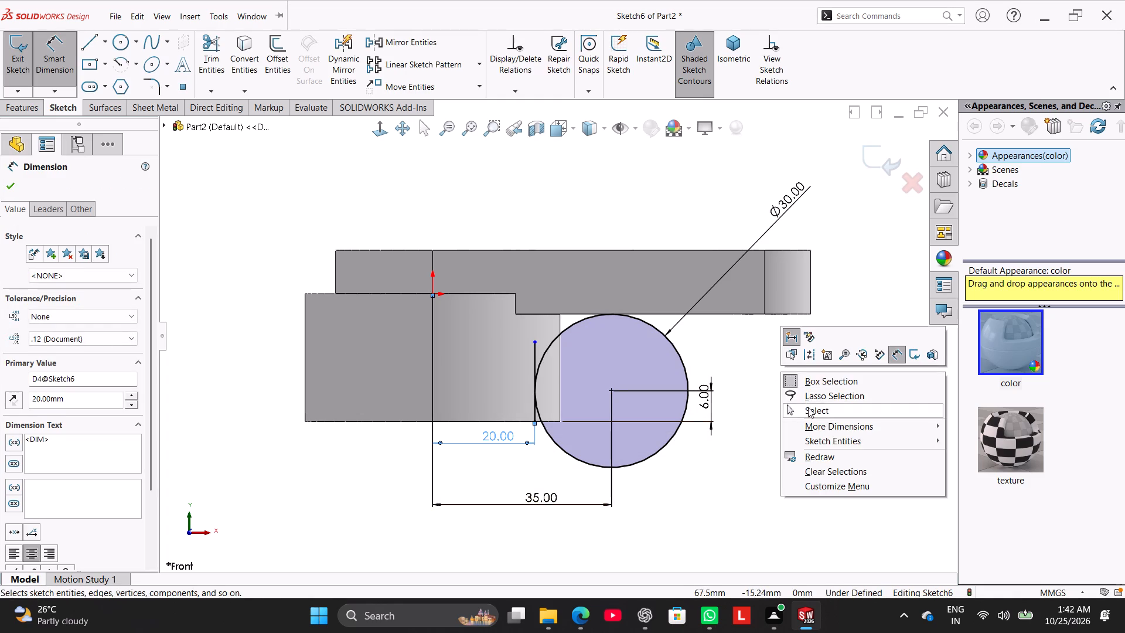
Make the vertical line's upper endpoint coincident with the circle.
scroll(567, 369, "down", 4)
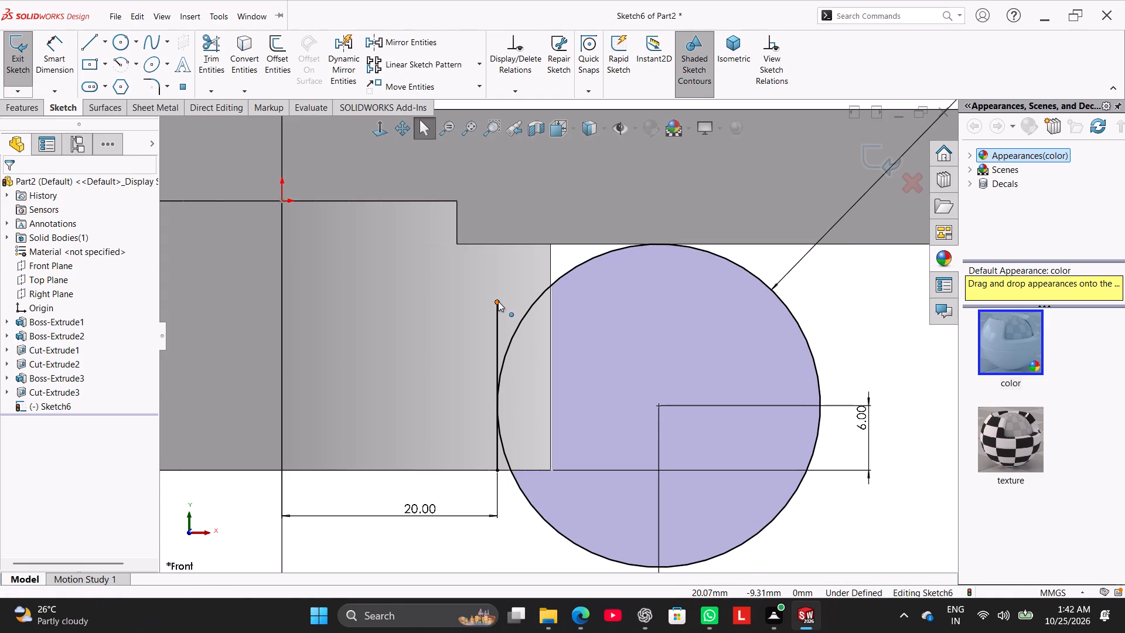
left_click(498, 301, "ctrl")
left_click(521, 317, "ctrl")
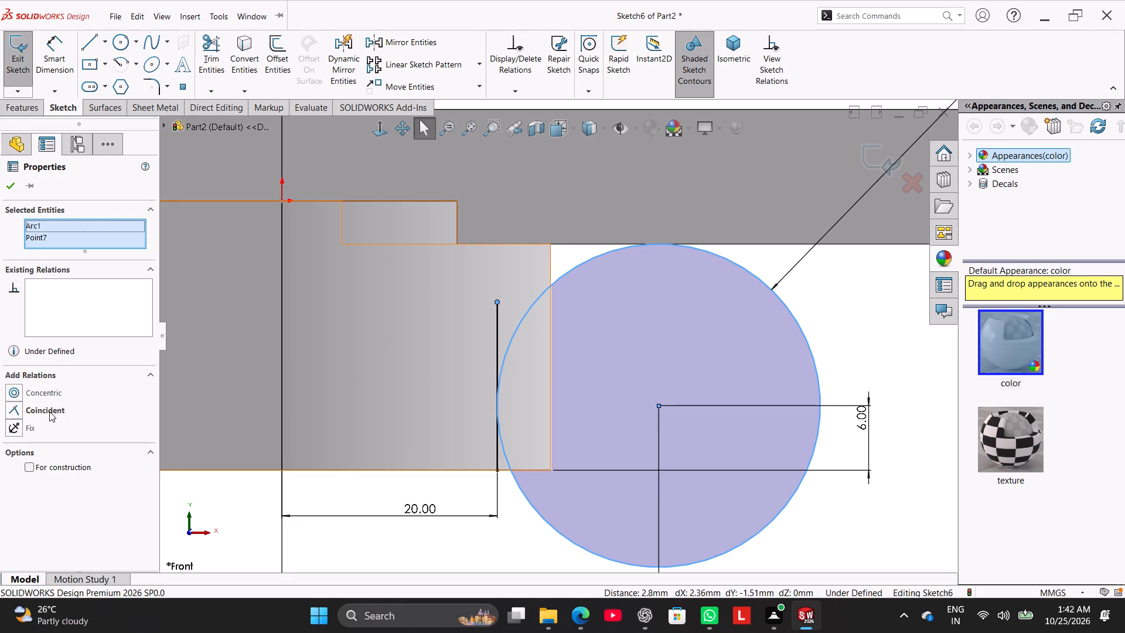
left_click(49, 411)
left_click(875, 515)
Sketch a vertical line about 17.2 mm long along the cylinder's outer edge, from its bottom corner up to the circle.
scroll(656, 487, "up", 1)
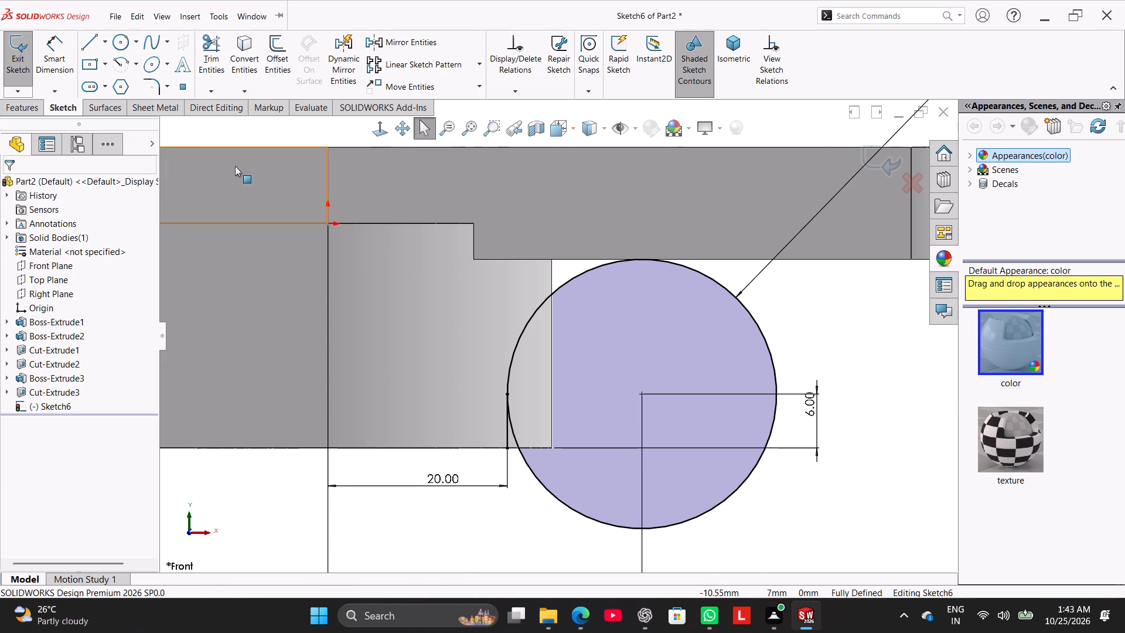
left_click(87, 47)
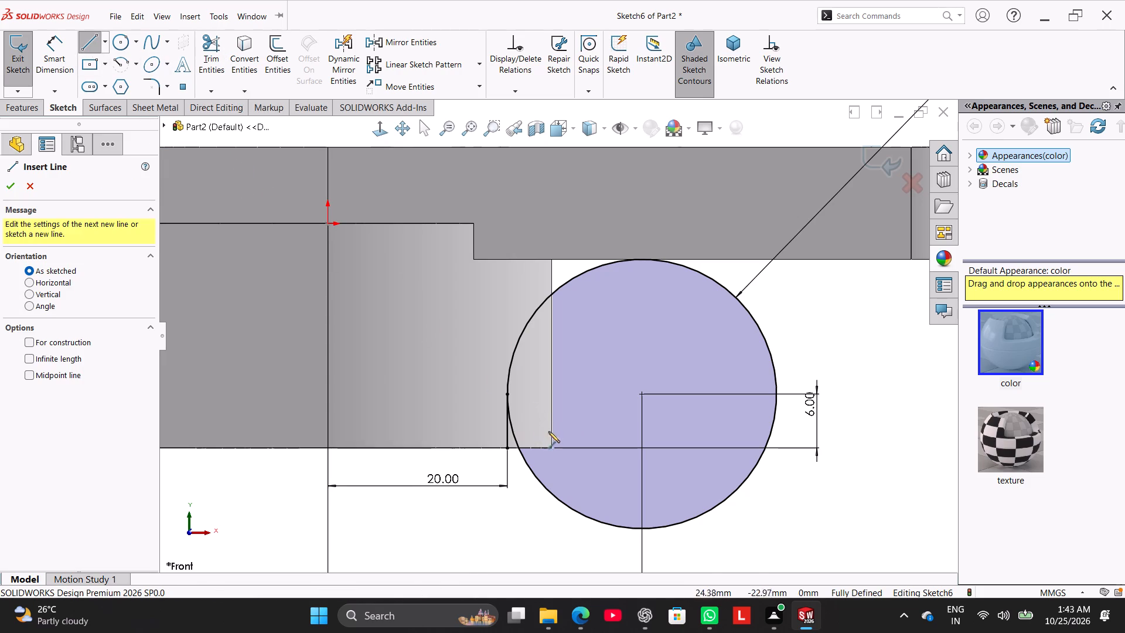
left_click_drag(551, 447, 551, 440)
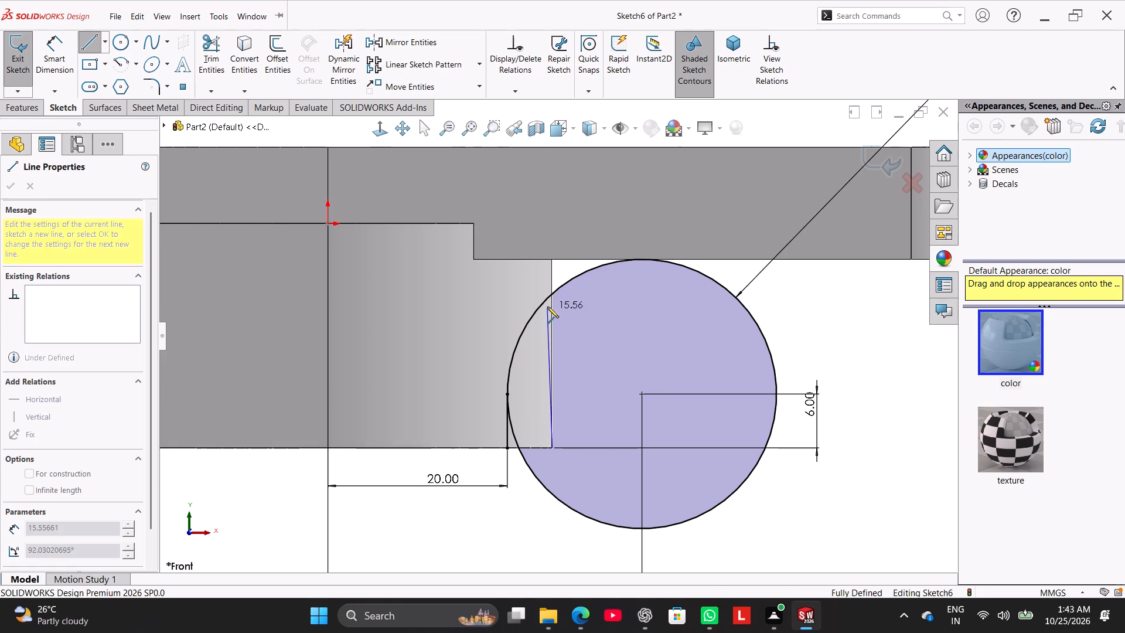
left_click(551, 294)
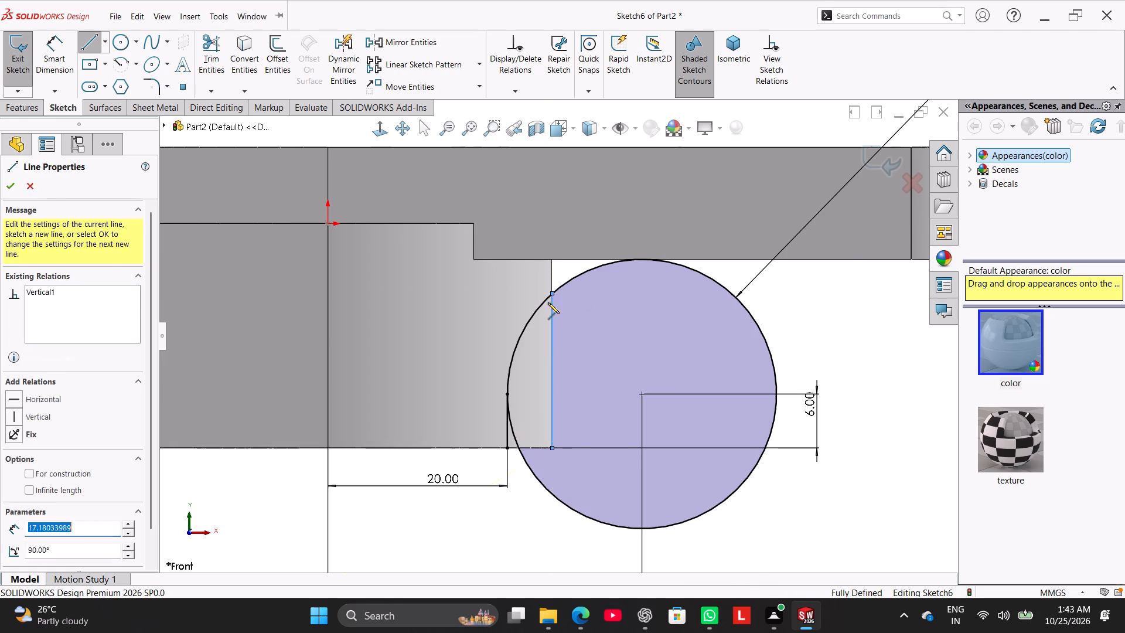
right_click(493, 522)
left_click(514, 484)
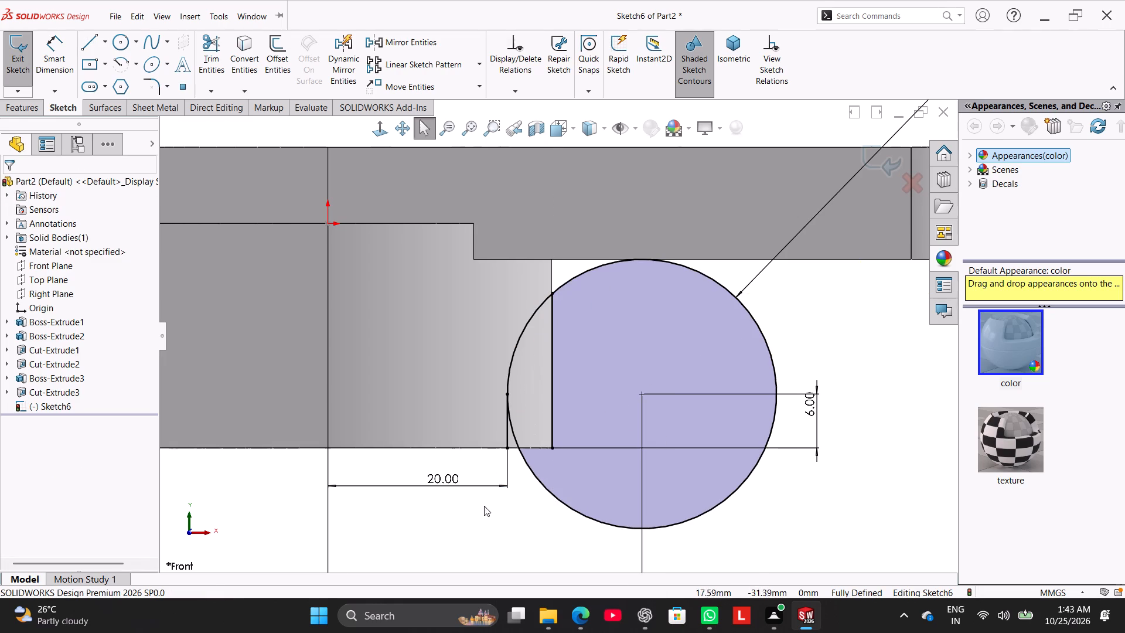
Sketch a 5 mm horizontal line along the cylinder's bottom edge, joining the lower ends of the two vertical lines.
left_click(85, 46)
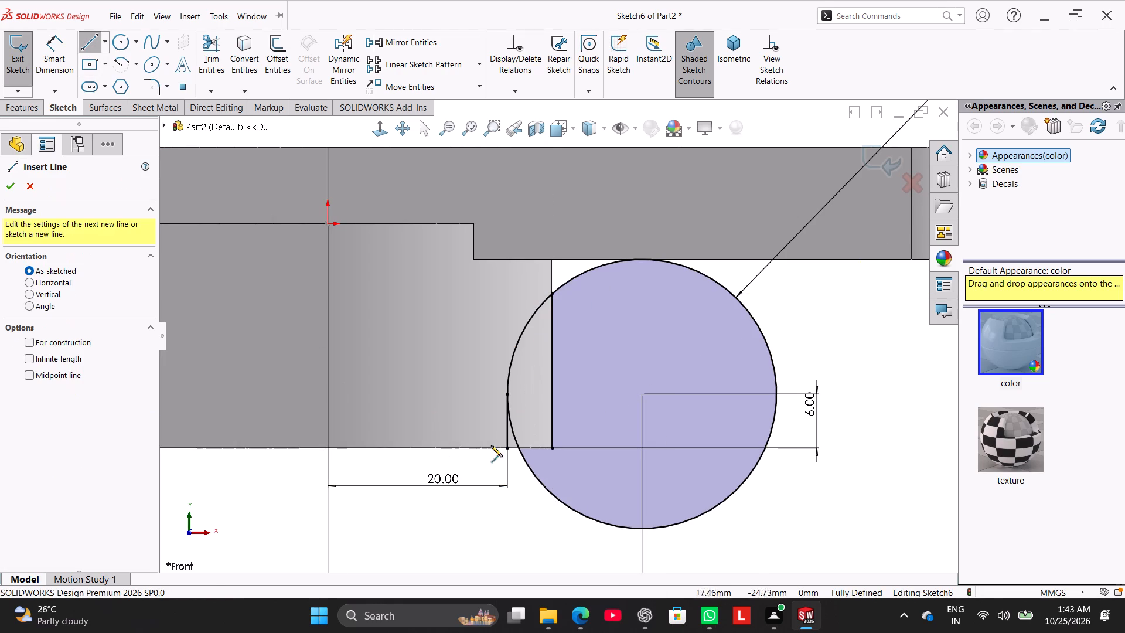
left_click(507, 448)
left_click(551, 447)
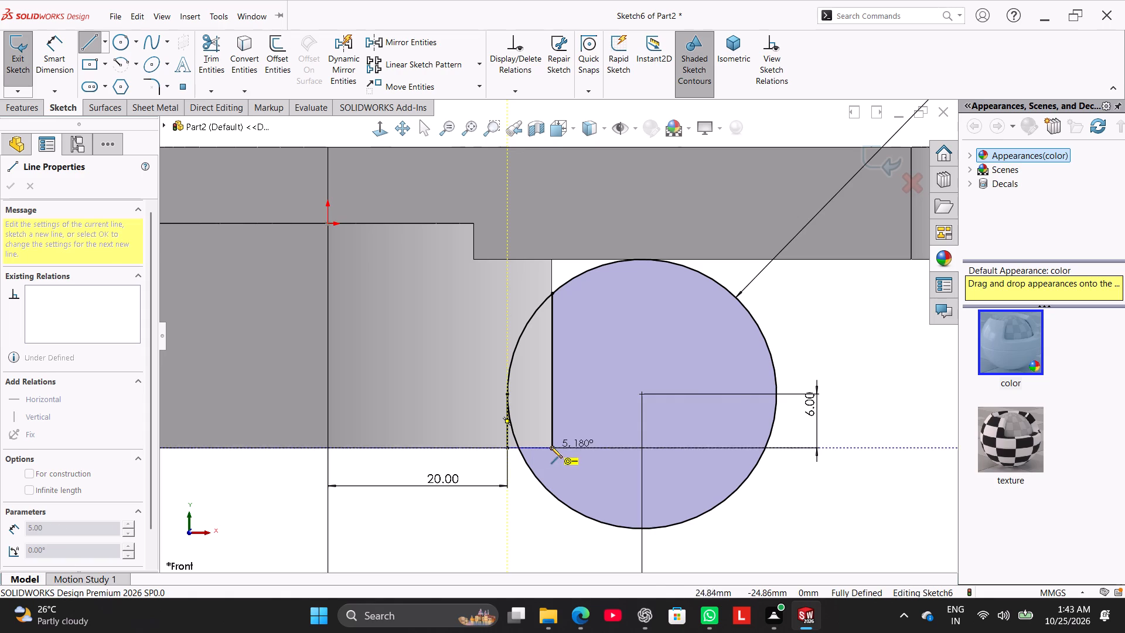
right_click(474, 533)
left_click(492, 518)
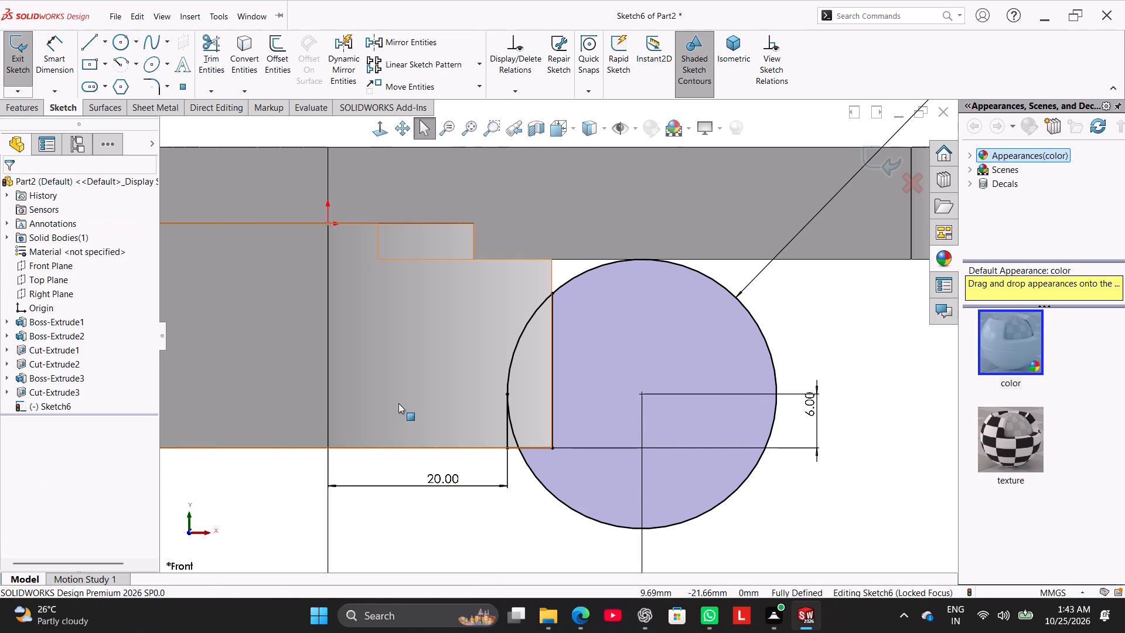
Trim the circle down to the arc between the two vertical lines, removing its outer portion and the short piece near the bottom edge.
left_click(216, 52)
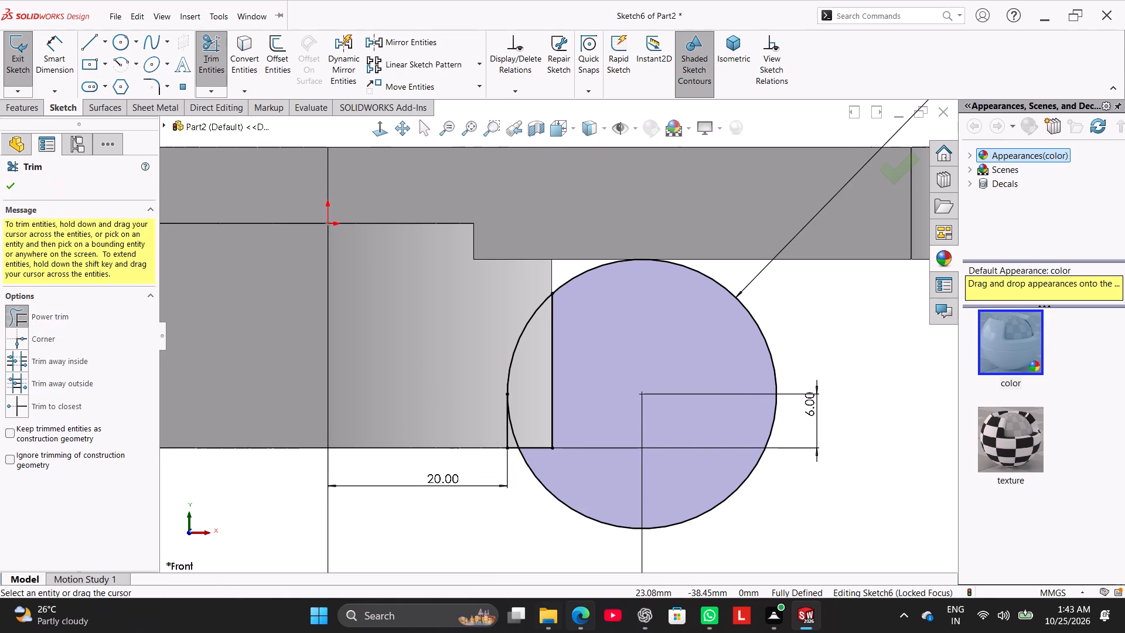
left_click_drag(532, 525, 581, 487)
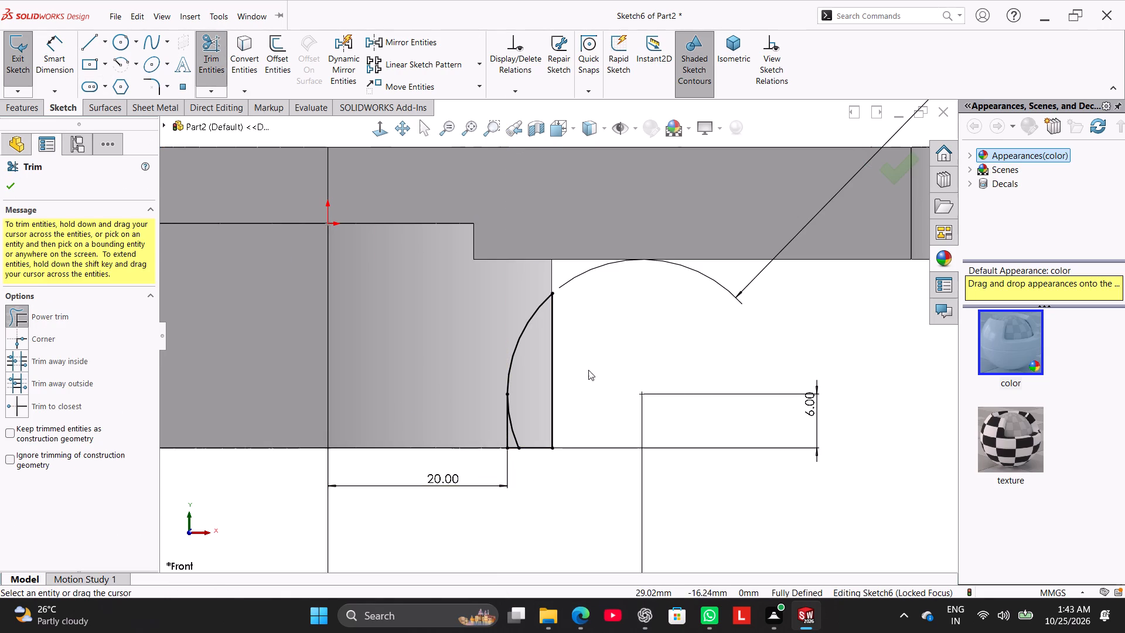
scroll(519, 424, "down", 3)
left_click_drag(523, 399, 516, 430)
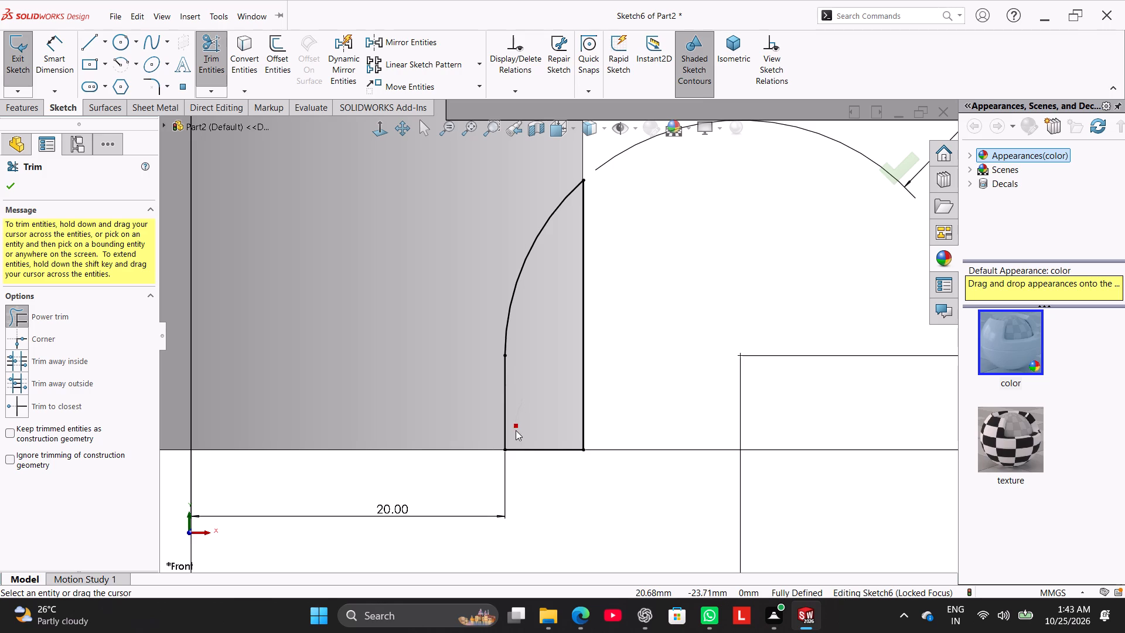
left_click_drag(516, 430, 516, 431)
scroll(560, 499, "up", 4)
scroll(731, 429, "up", 2)
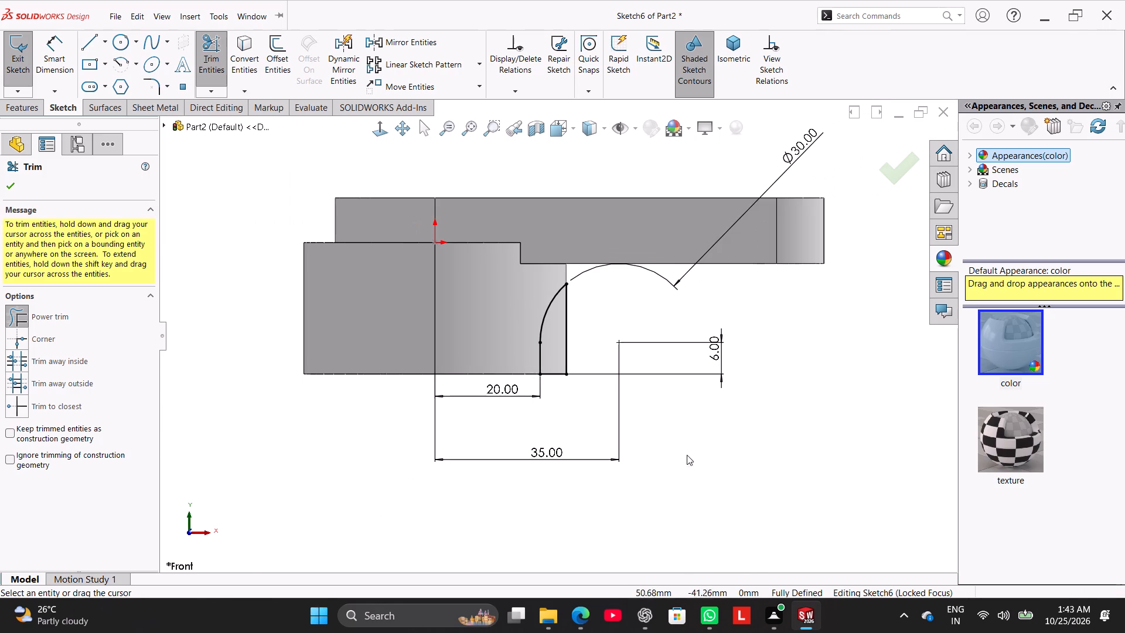
right_click(683, 452)
left_click(715, 491)
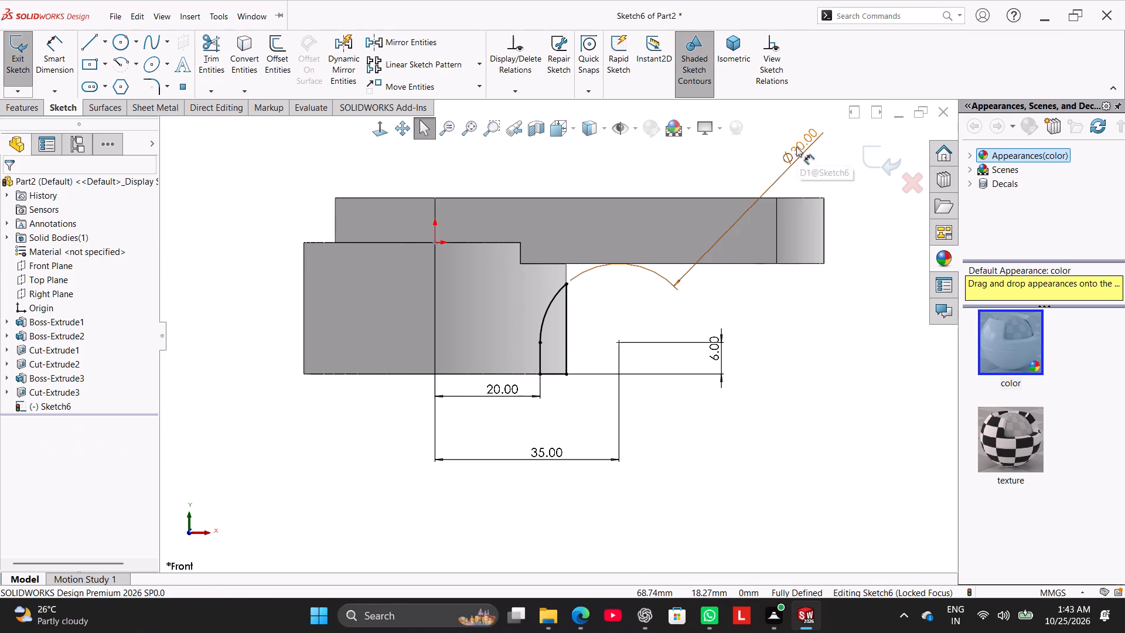
Delete the diameter dimension and dimension the remaining arc with a 15 mm radius instead.
left_click_drag(796, 147, 729, 302)
right_click(738, 307)
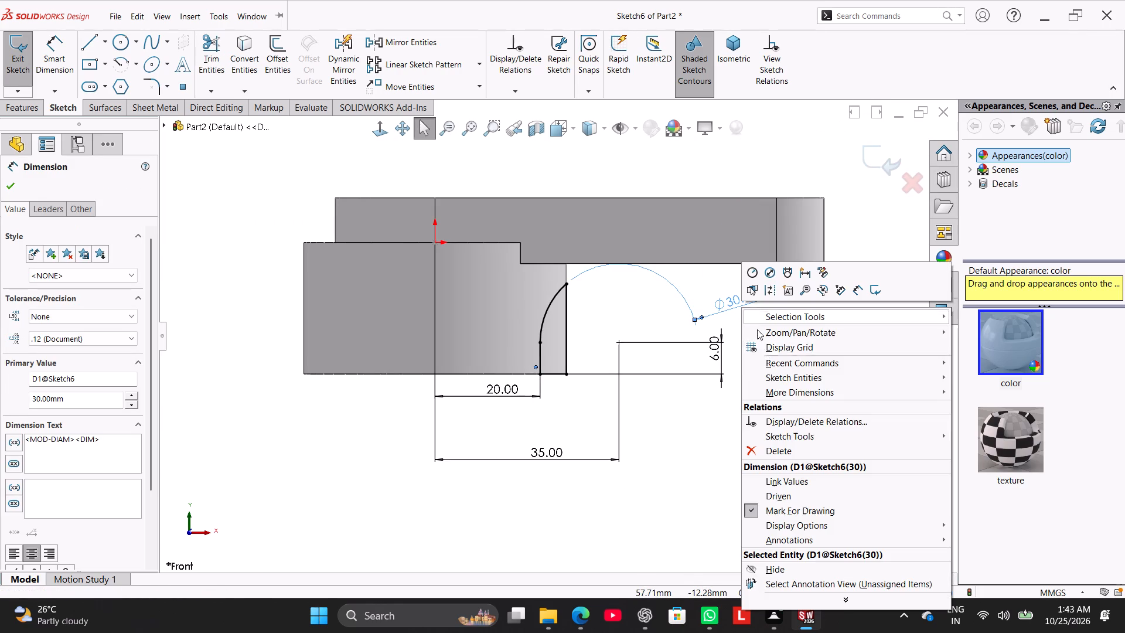
left_click(783, 450)
right_click_drag(741, 379, 796, 372)
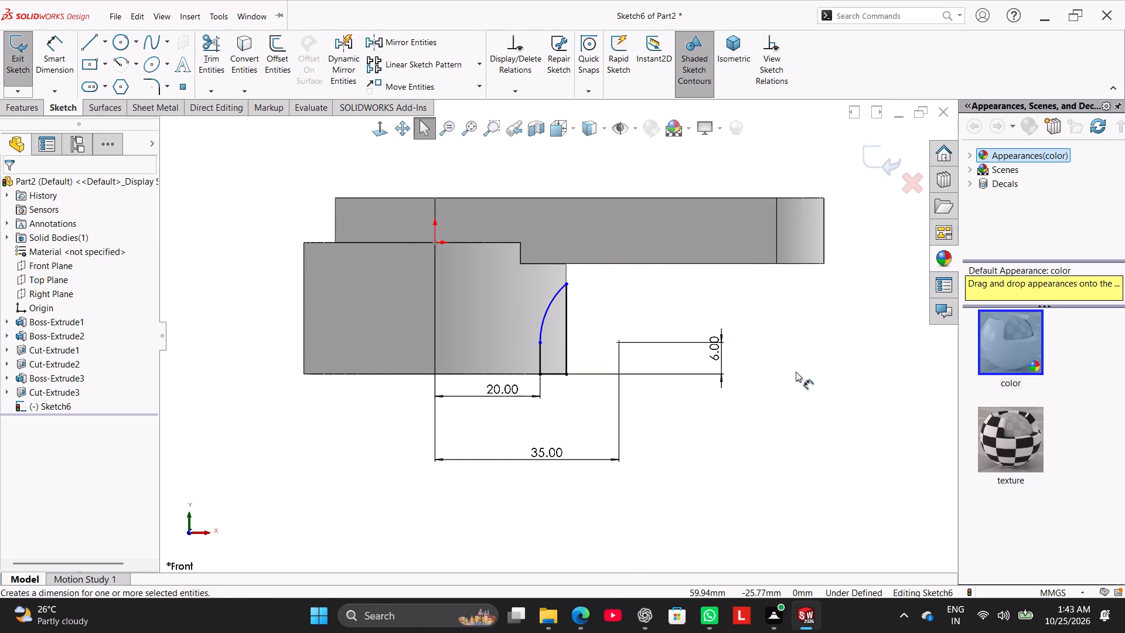
right_click_drag(796, 372, 831, 368)
left_click(543, 318)
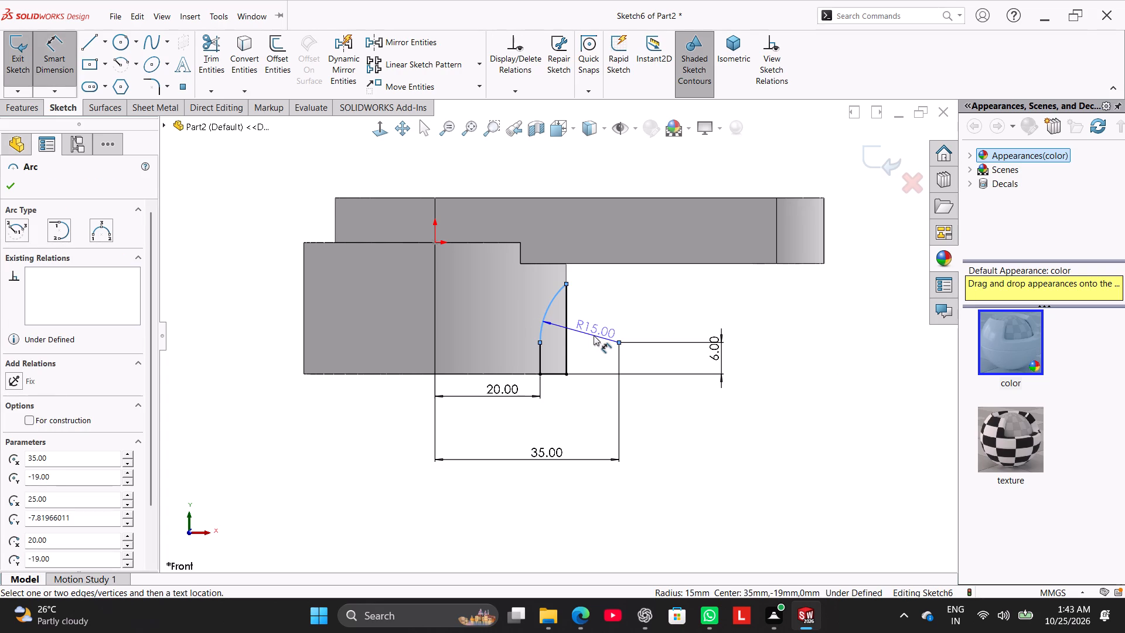
left_click(594, 335)
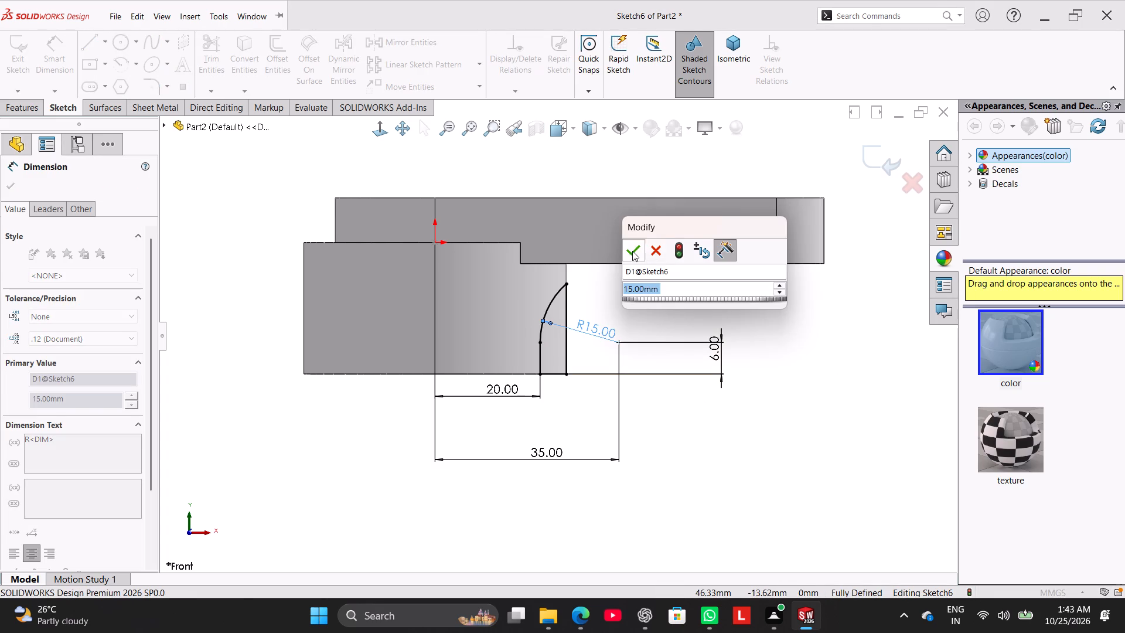
left_click(632, 251)
right_click(747, 382)
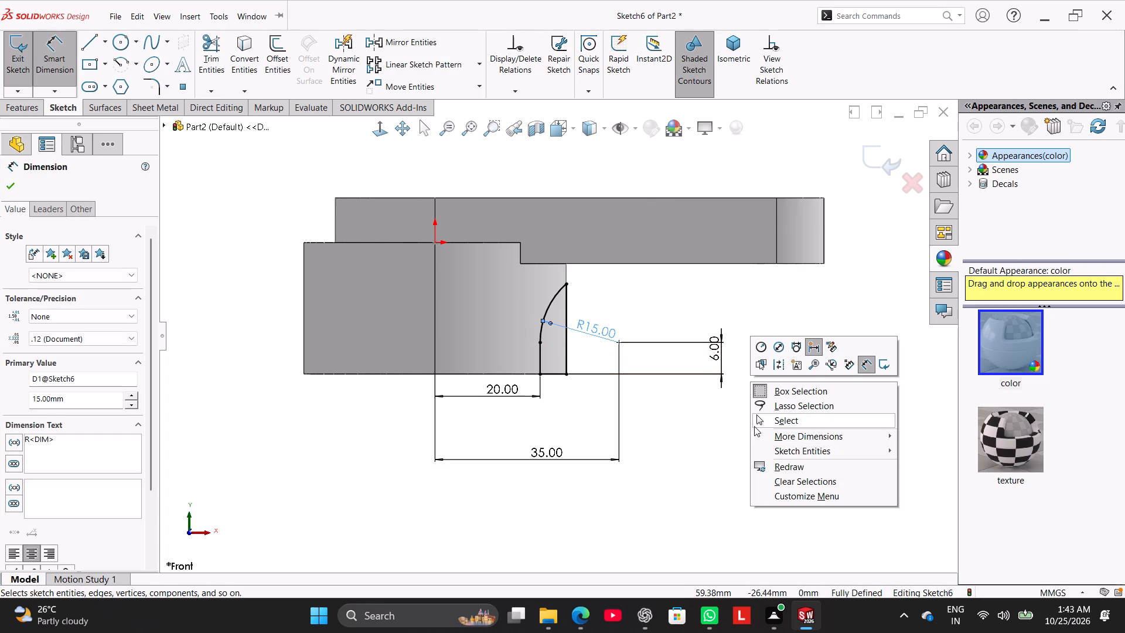
left_click(762, 420)
left_click(743, 438)
middle_click_drag(739, 434, 710, 429)
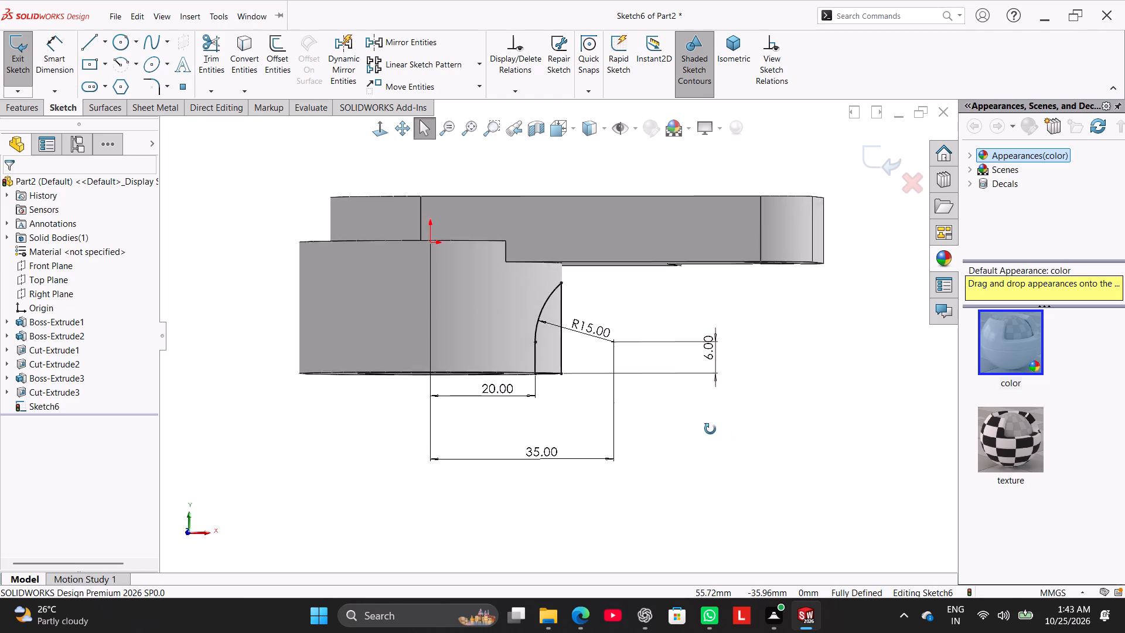
Cut-extrude the finished arc profile with a Mid Plane end condition and a 4 mm depth to notch the cylinder's lower wall.
middle_click_drag(710, 429, 674, 470)
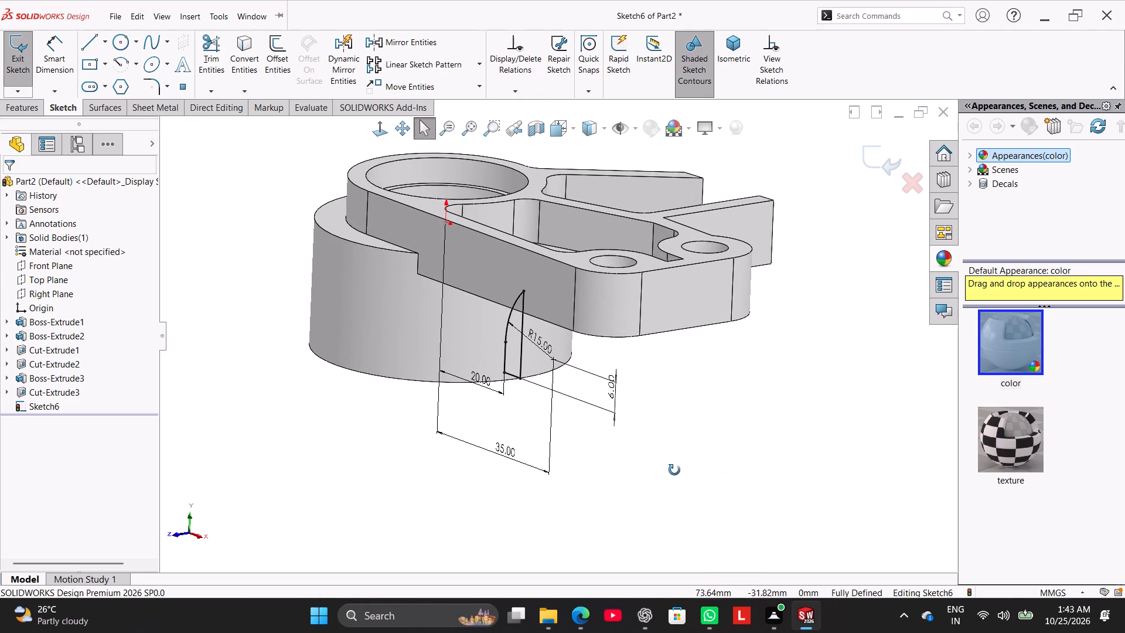
middle_click_drag(674, 470, 674, 457)
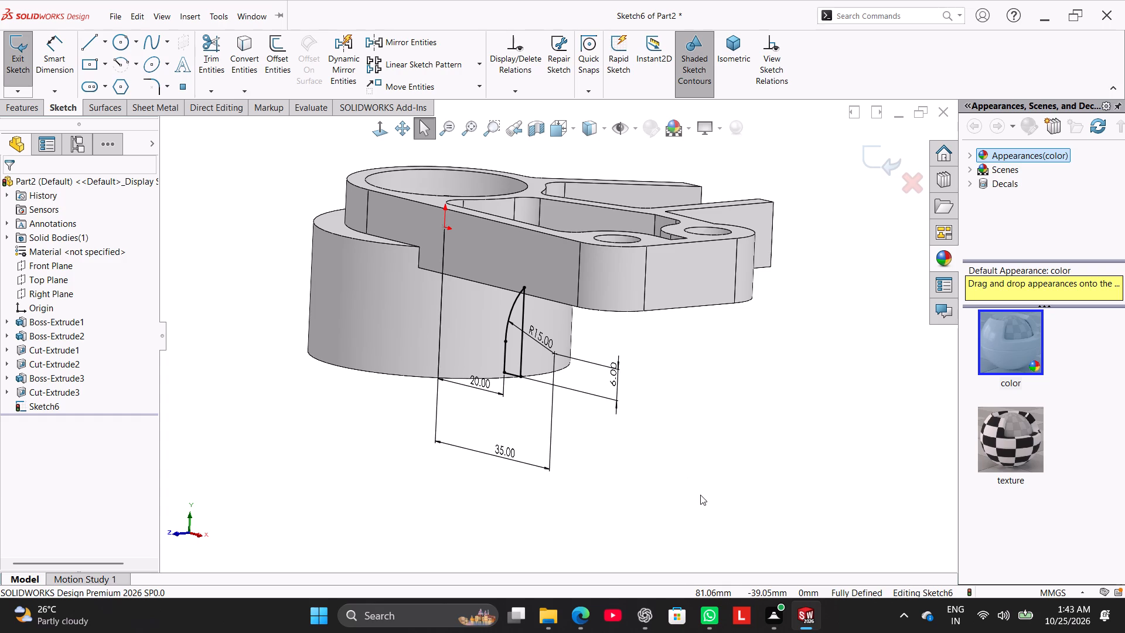
left_click(28, 106)
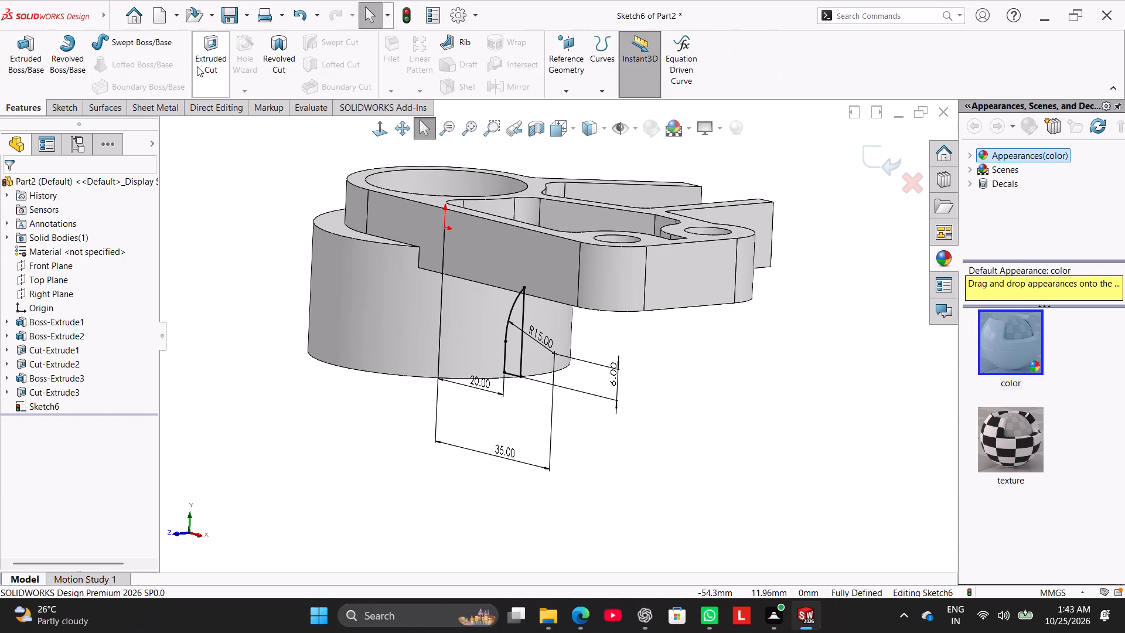
left_click(203, 63)
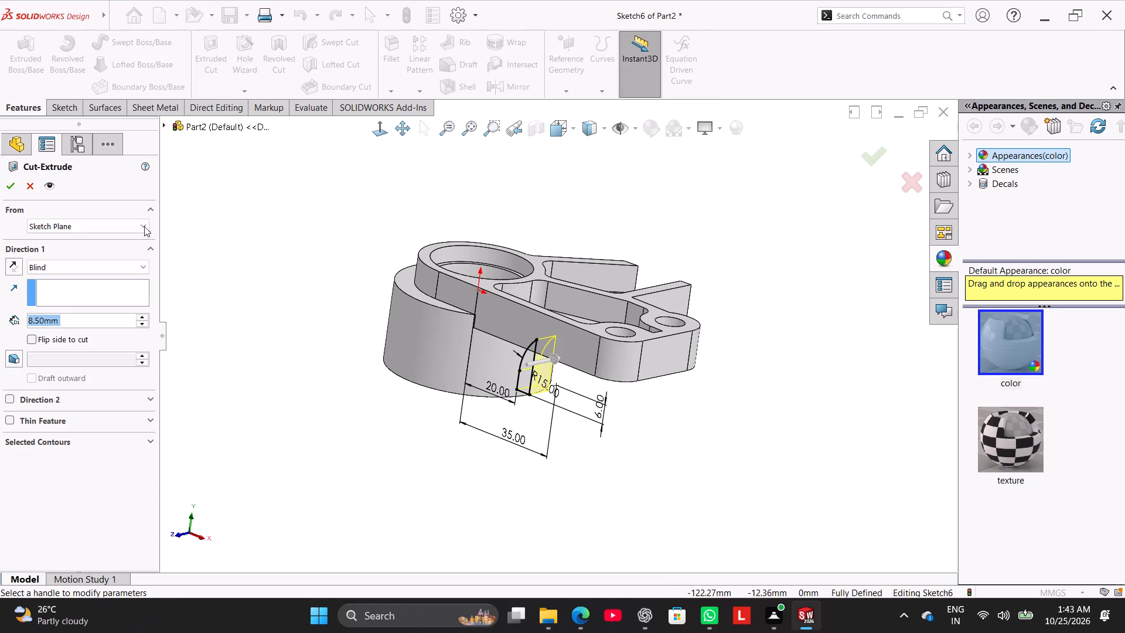
left_click(113, 264)
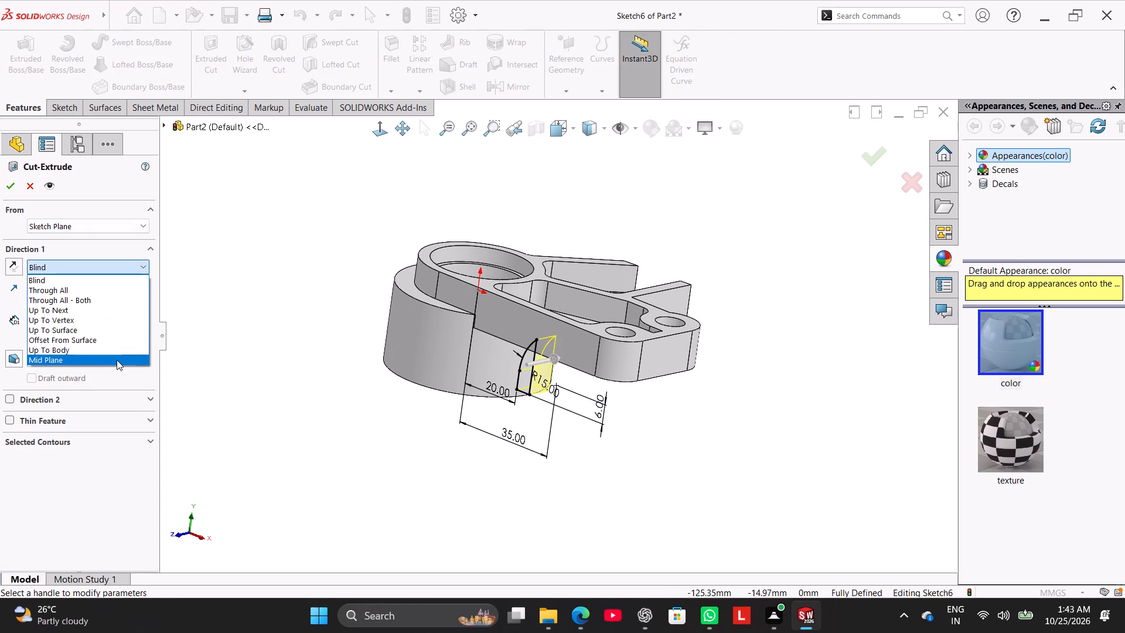
left_click(117, 360)
key("4")
key("Return")
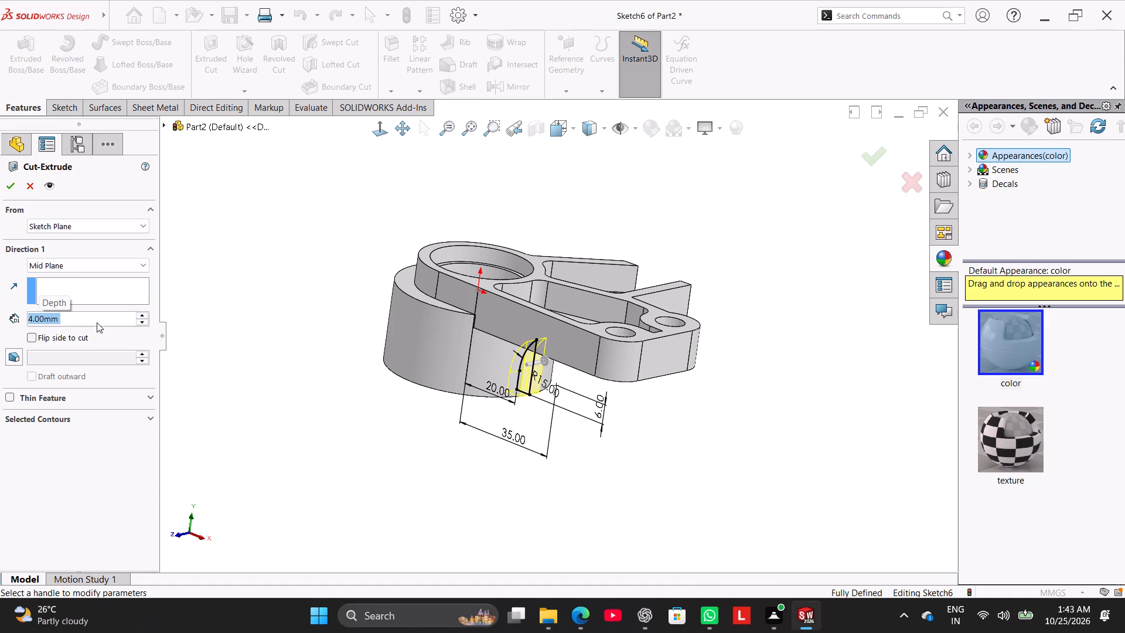
left_click(11, 186)
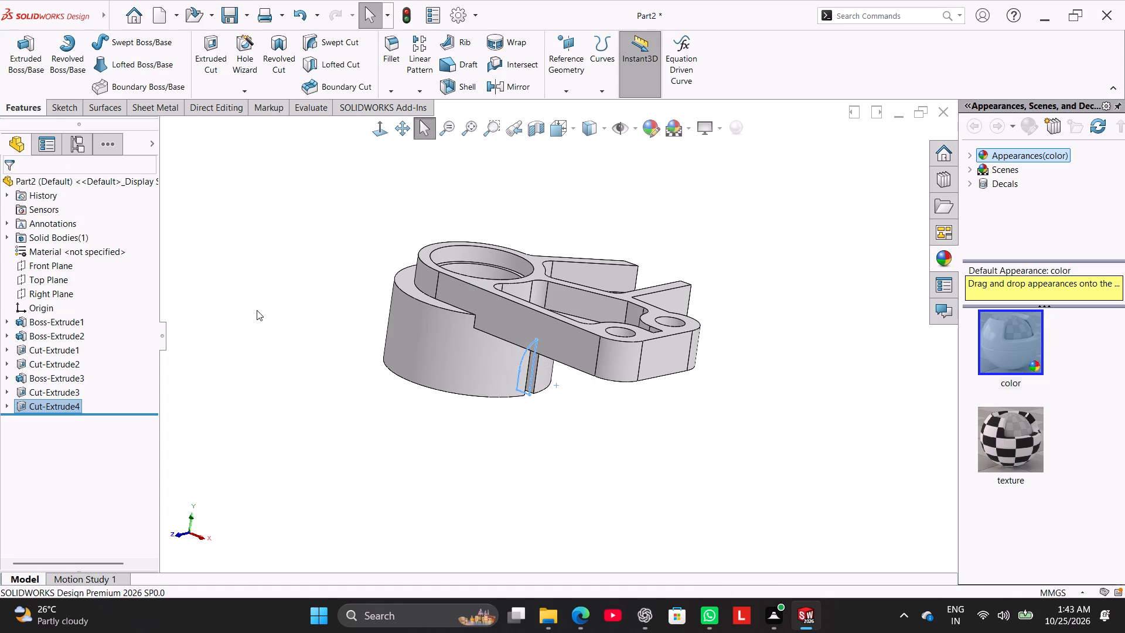
left_click(257, 310)
Circular-pattern the notch cut around the large cylinder's outer face with 18 equally spaced instances over 360 degrees.
middle_click_drag(260, 332, 252, 274)
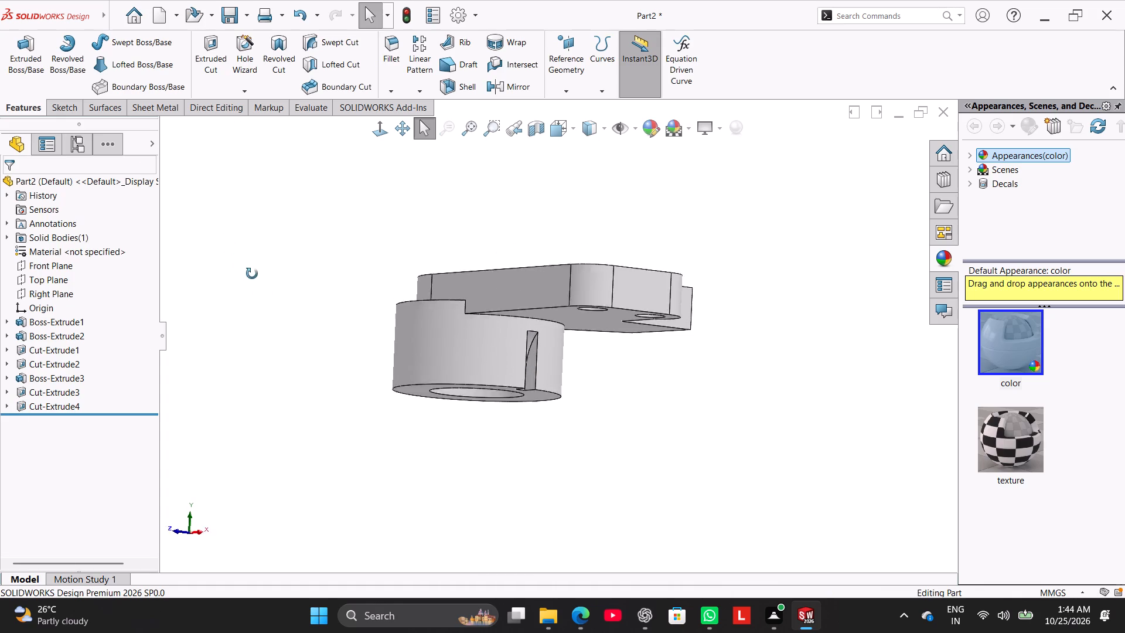
middle_click_drag(252, 274, 282, 326)
right_click_drag(329, 433, 478, 328)
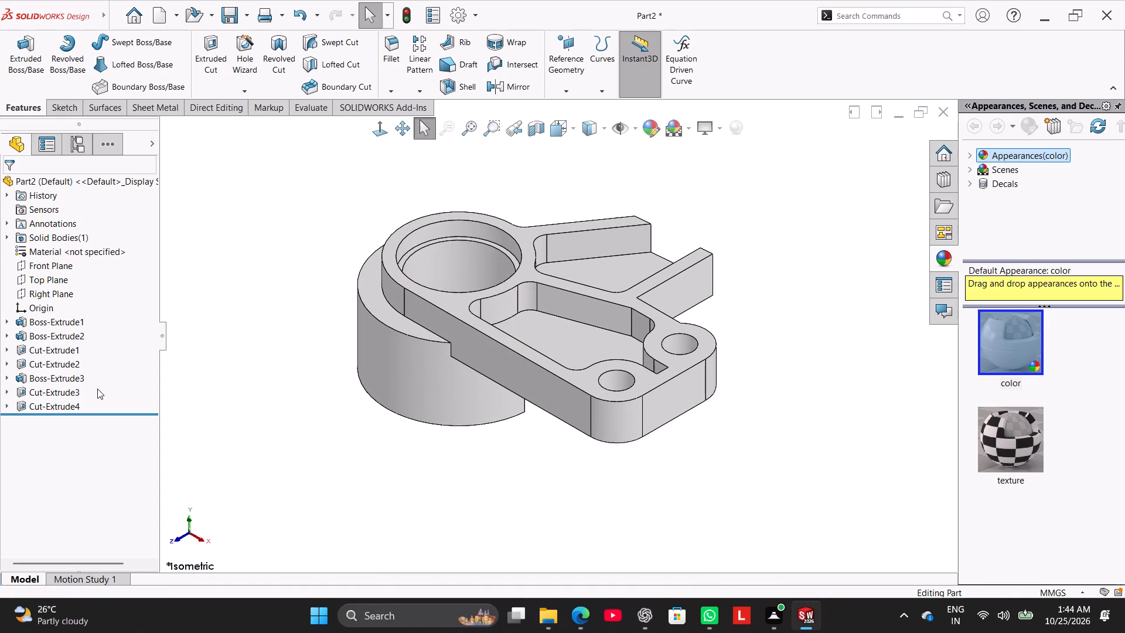
left_click(68, 404, "ctrl")
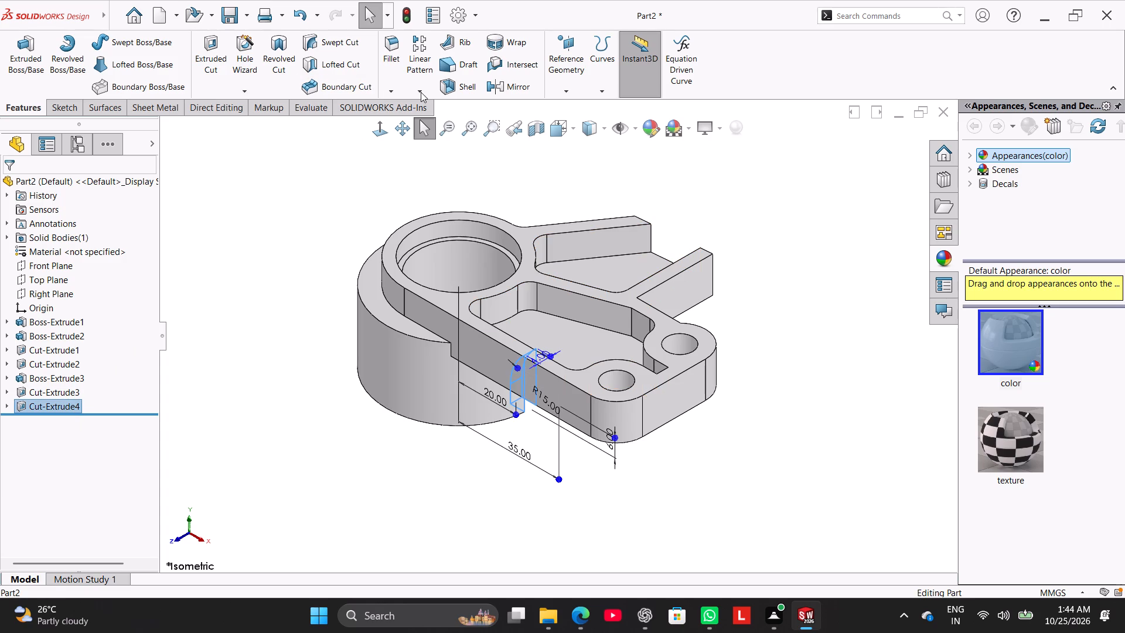
left_click(422, 93, "ctrl")
left_click(439, 122, "ctrl")
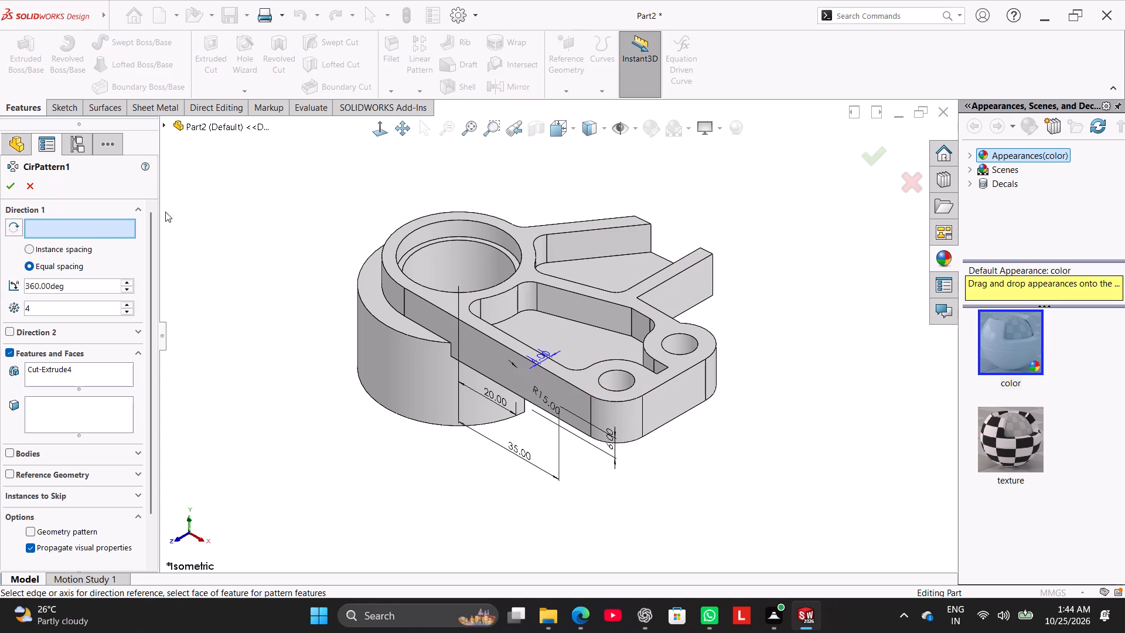
left_click(379, 366)
double_click(70, 311)
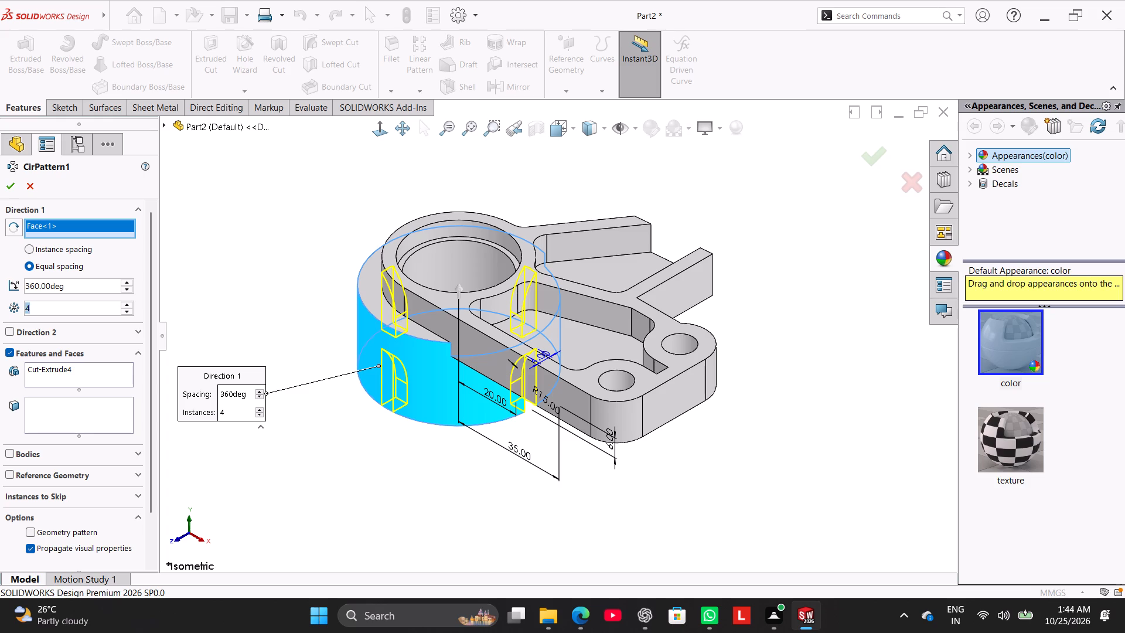
type("18")
key("Return")
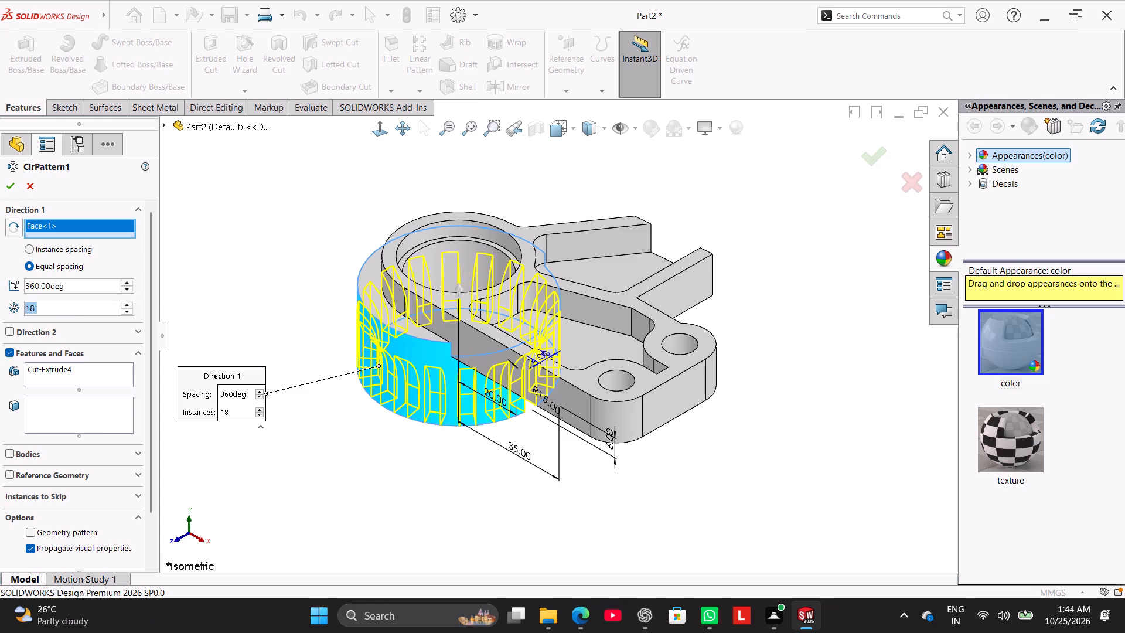
left_click(11, 193)
Open the color appearance settings for the whole part in an isometric view.
right_click_drag(223, 291, 311, 215)
right_click_drag(270, 318, 333, 209)
right_click_drag(261, 363, 371, 123)
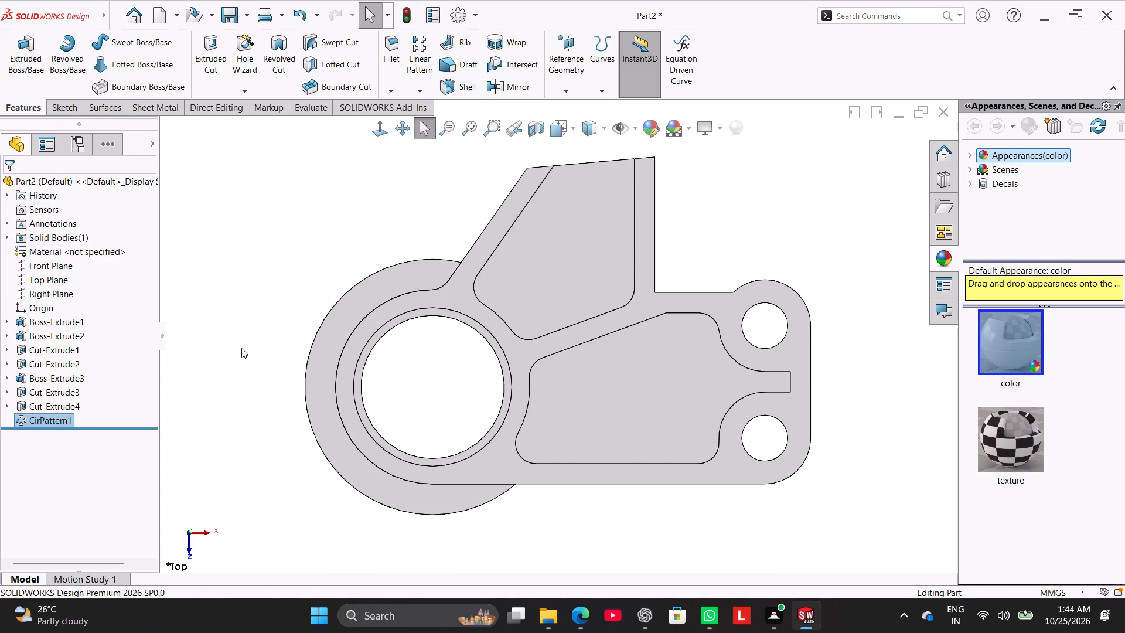
right_click_drag(237, 351, 391, 210)
left_click(256, 373)
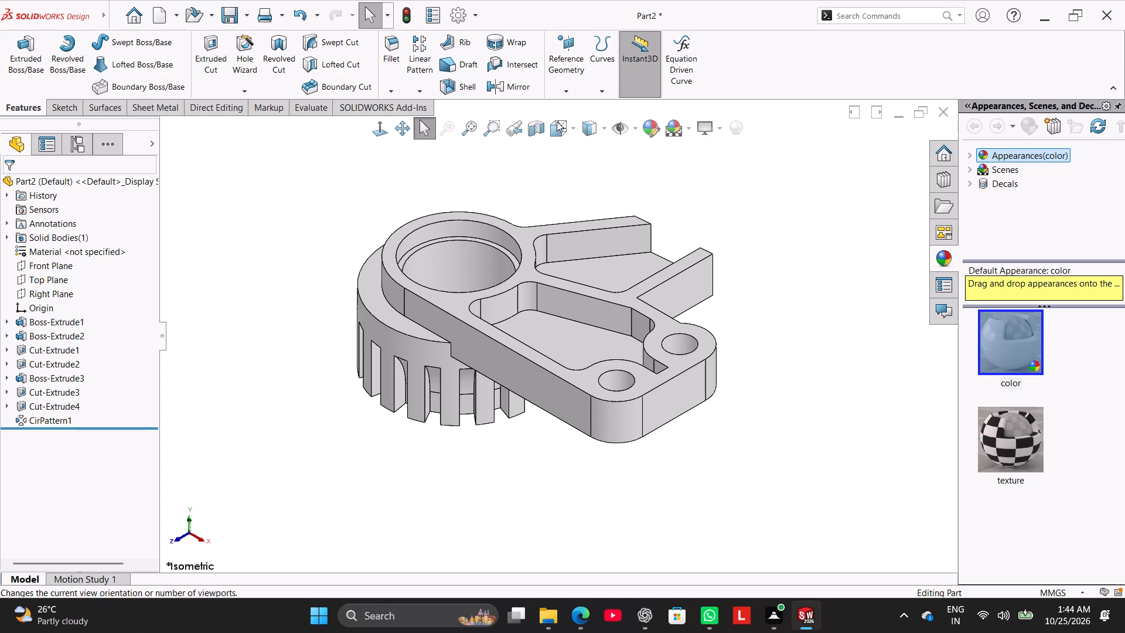
left_click(654, 127)
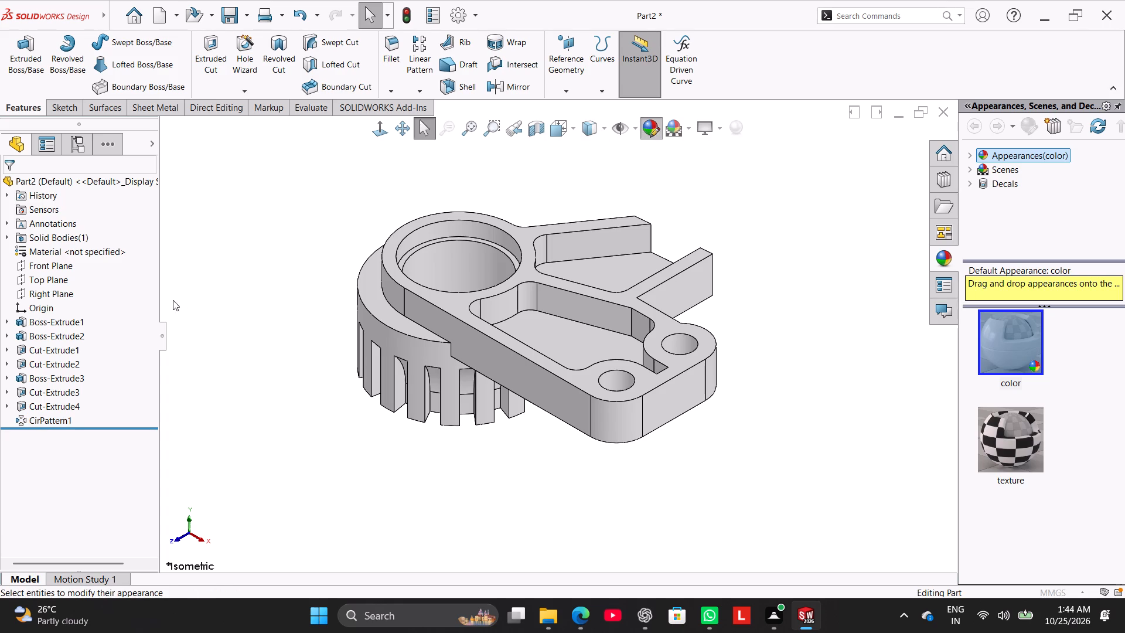
left_click_drag(152, 284, 168, 366)
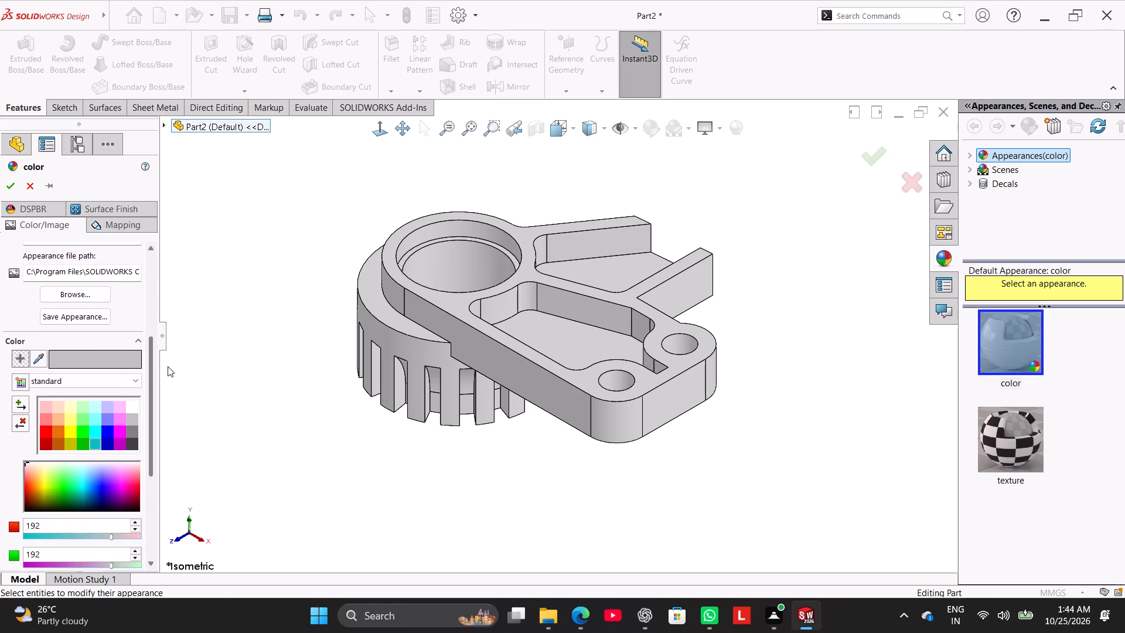
left_click_drag(168, 366, 168, 367)
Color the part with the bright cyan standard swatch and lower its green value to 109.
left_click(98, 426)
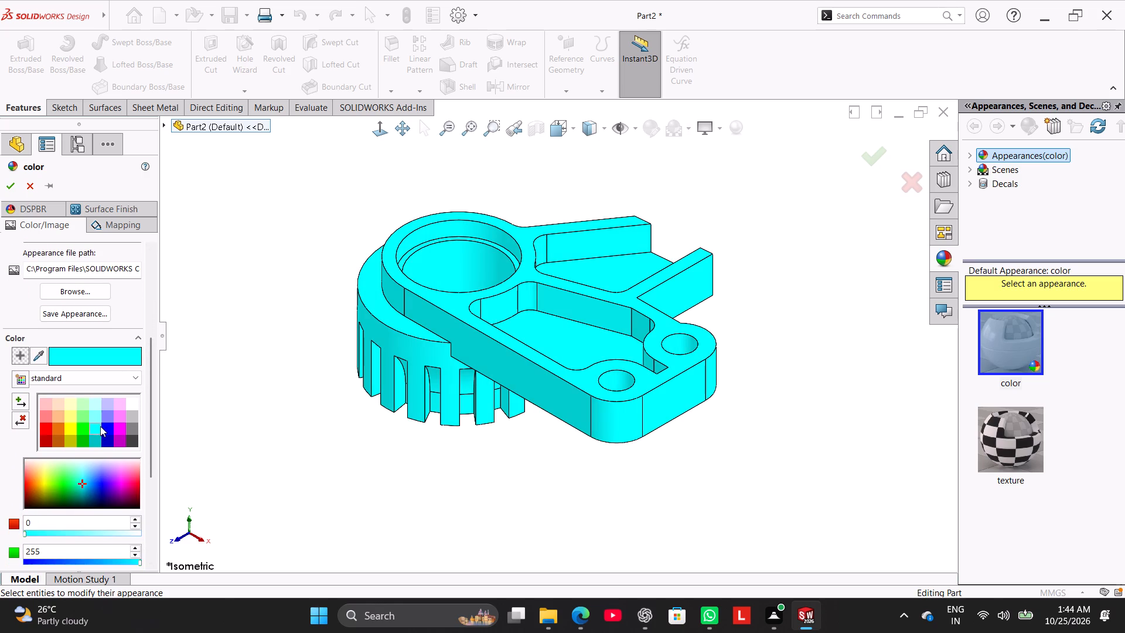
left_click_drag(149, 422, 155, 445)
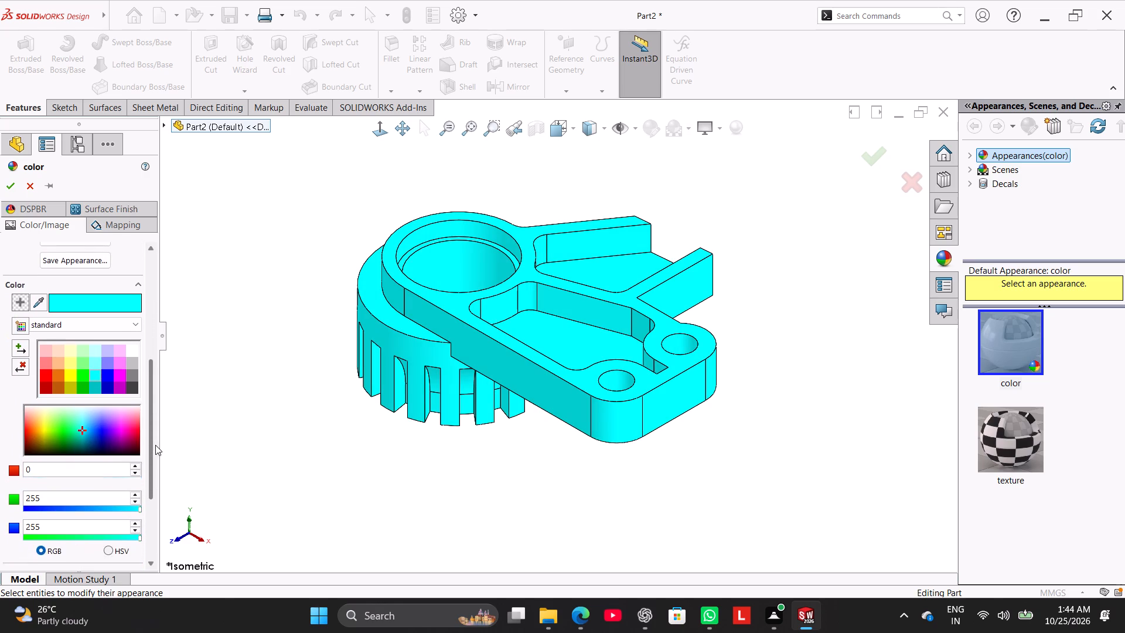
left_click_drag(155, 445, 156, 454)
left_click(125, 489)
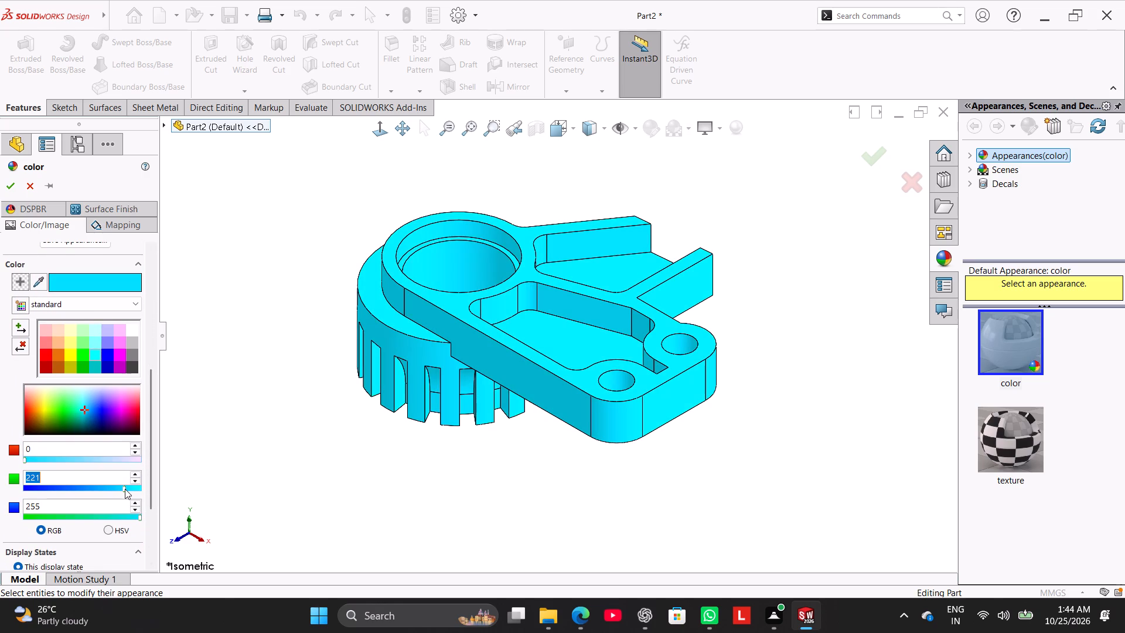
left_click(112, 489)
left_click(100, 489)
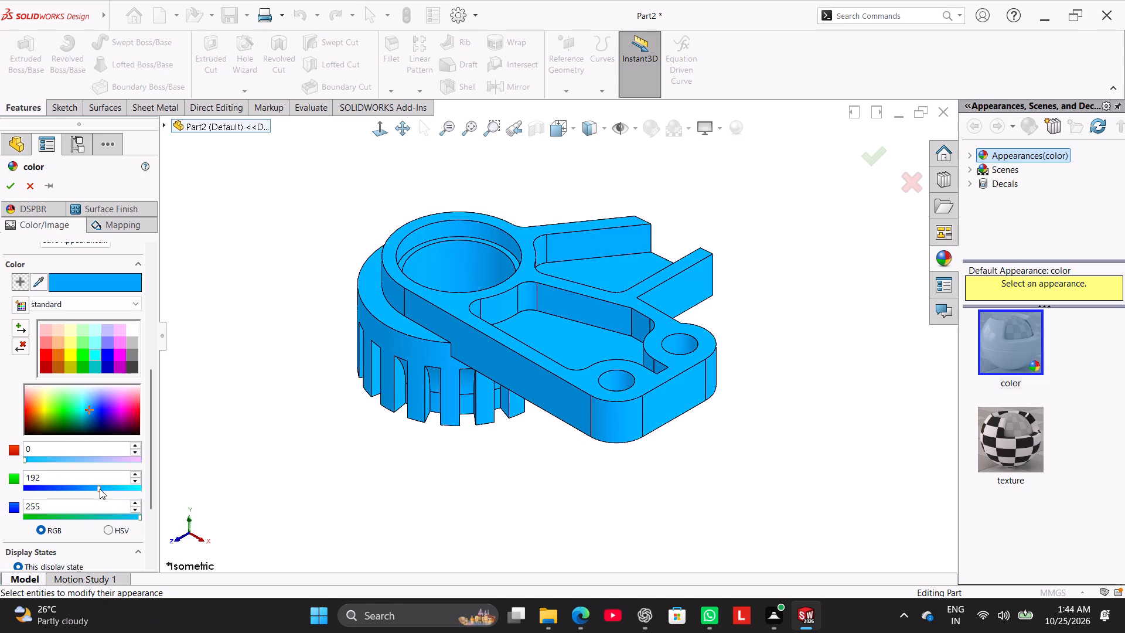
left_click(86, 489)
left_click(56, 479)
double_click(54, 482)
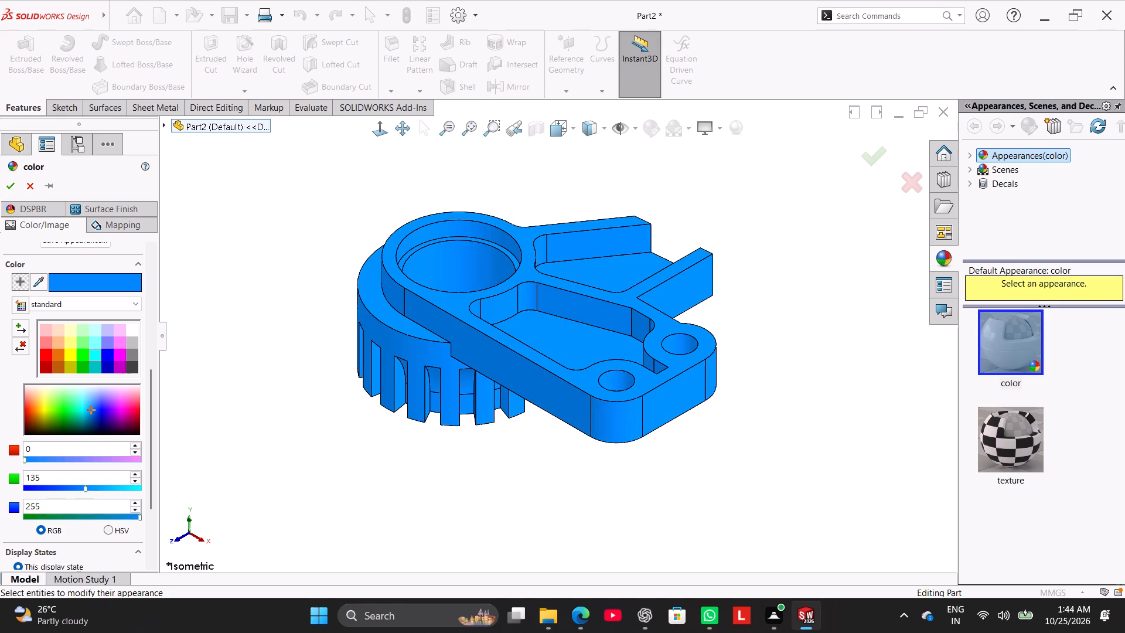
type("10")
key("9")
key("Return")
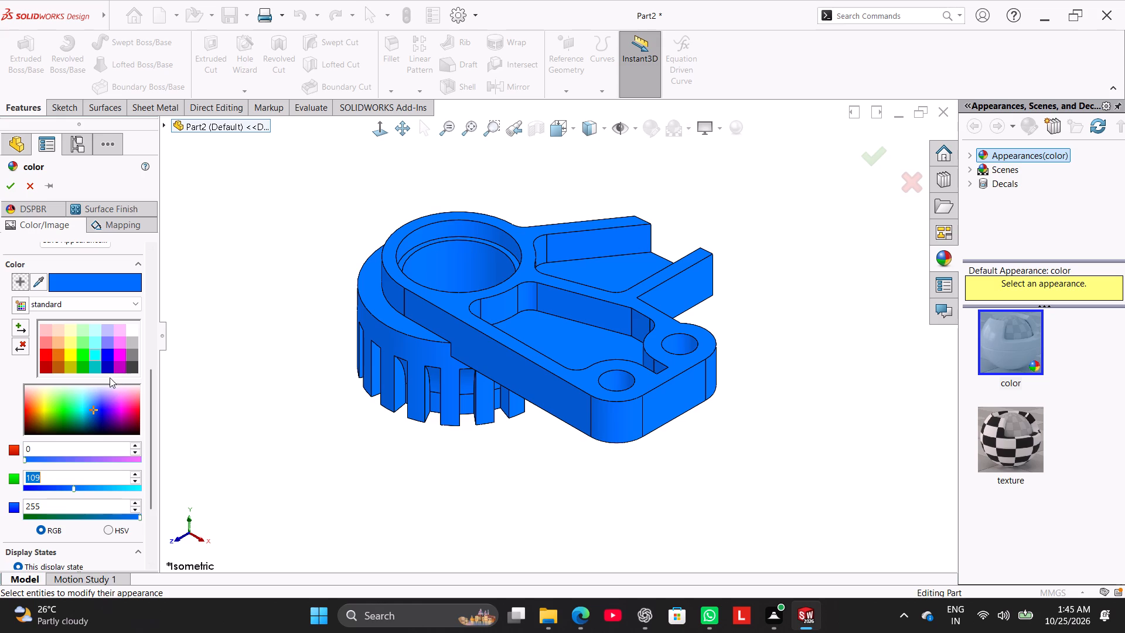
Apply the darker cyan standard swatch to the part and adjust its green value to 173.
left_click(98, 366)
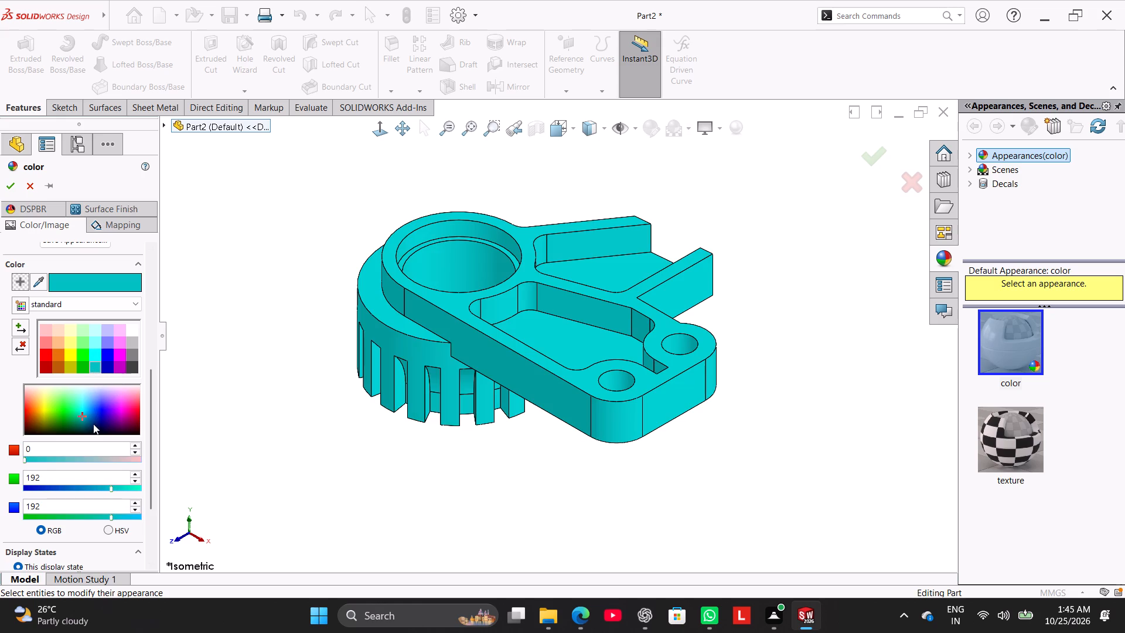
left_click(124, 488)
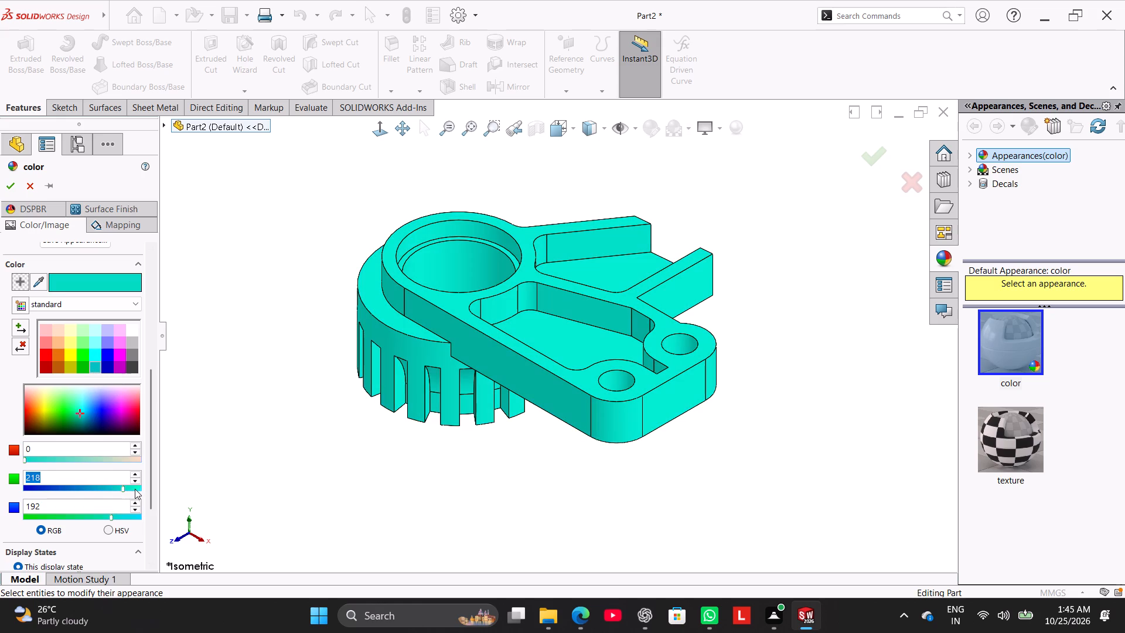
left_click(138, 489)
left_click(115, 490)
left_click(103, 489)
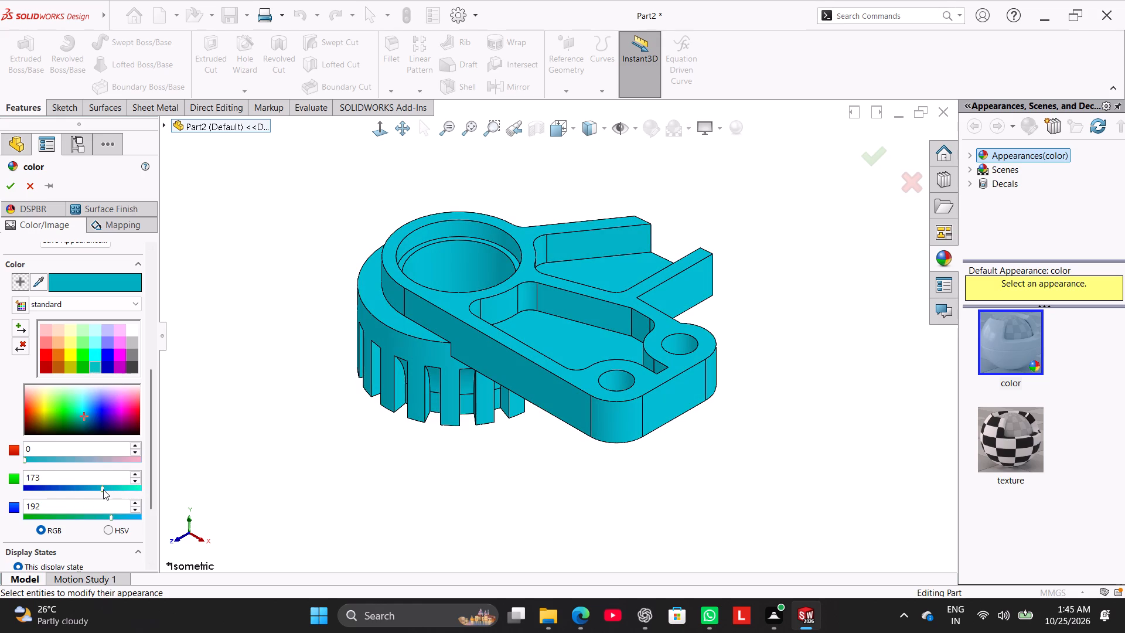
Adjust the blue value of the part's color to 195.
left_click(120, 515)
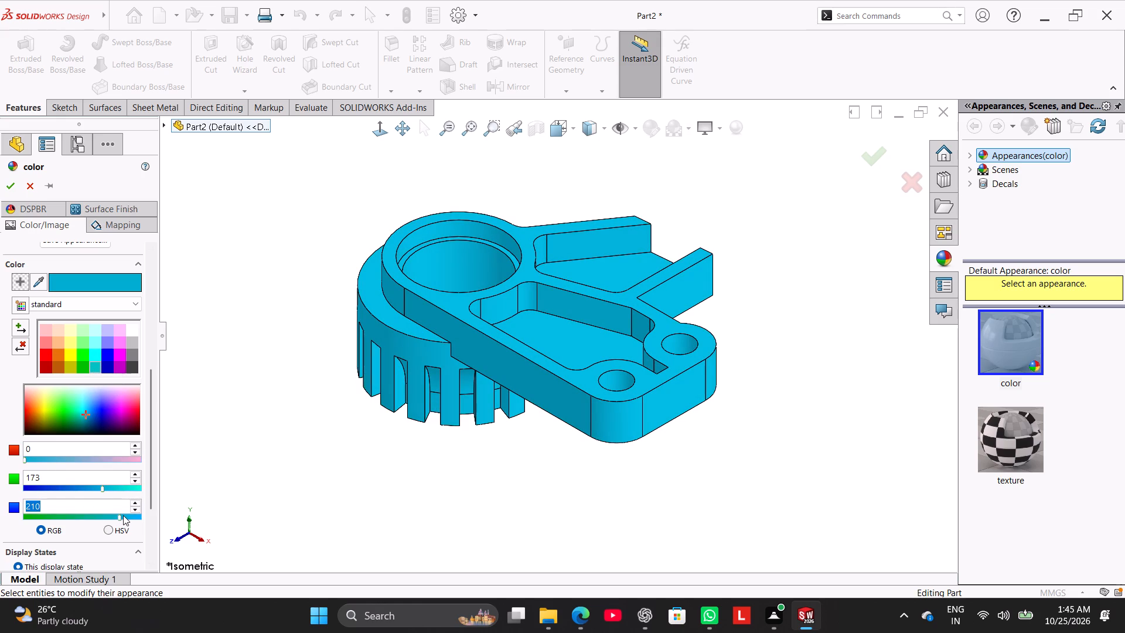
left_click(126, 515)
left_click_drag(126, 516, 115, 517)
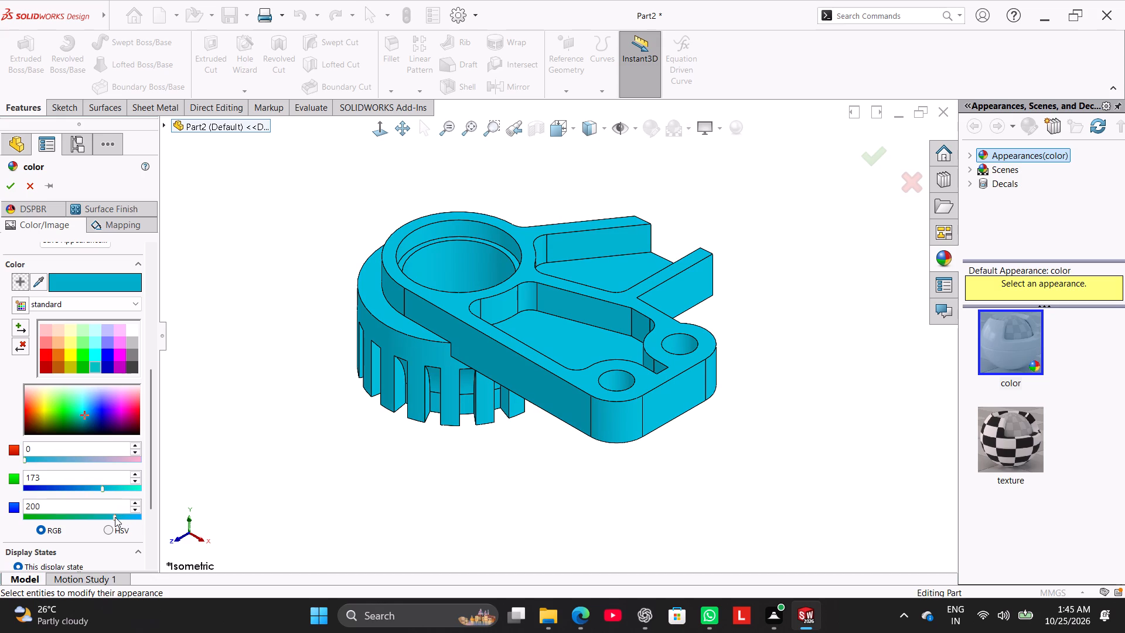
left_click_drag(115, 517, 113, 517)
left_click_drag(113, 517, 99, 517)
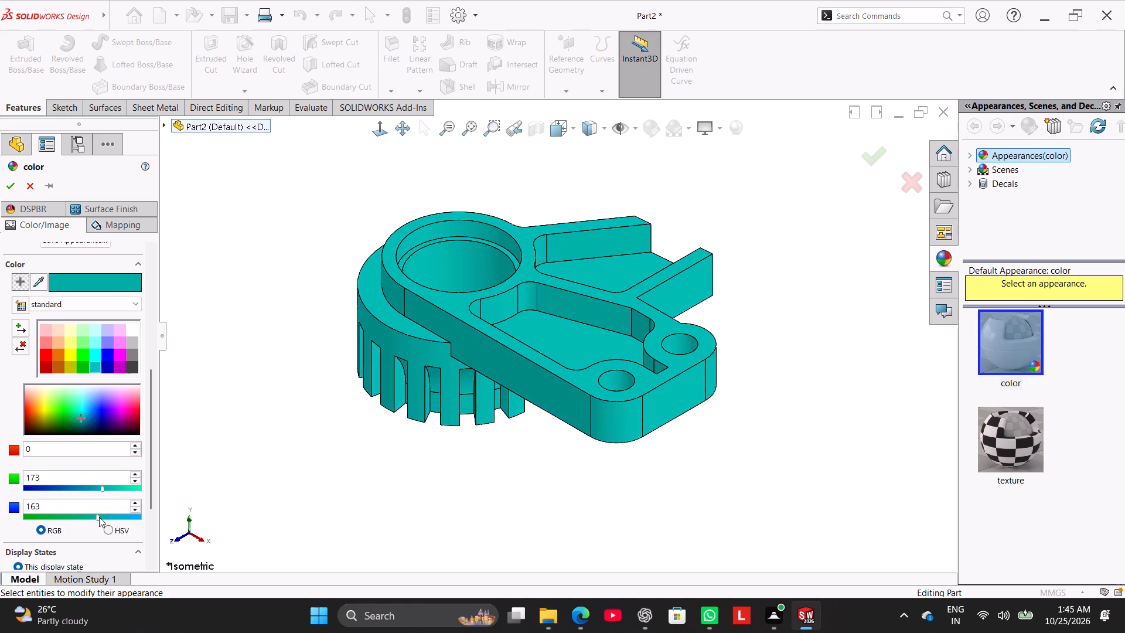
left_click_drag(99, 517, 120, 519)
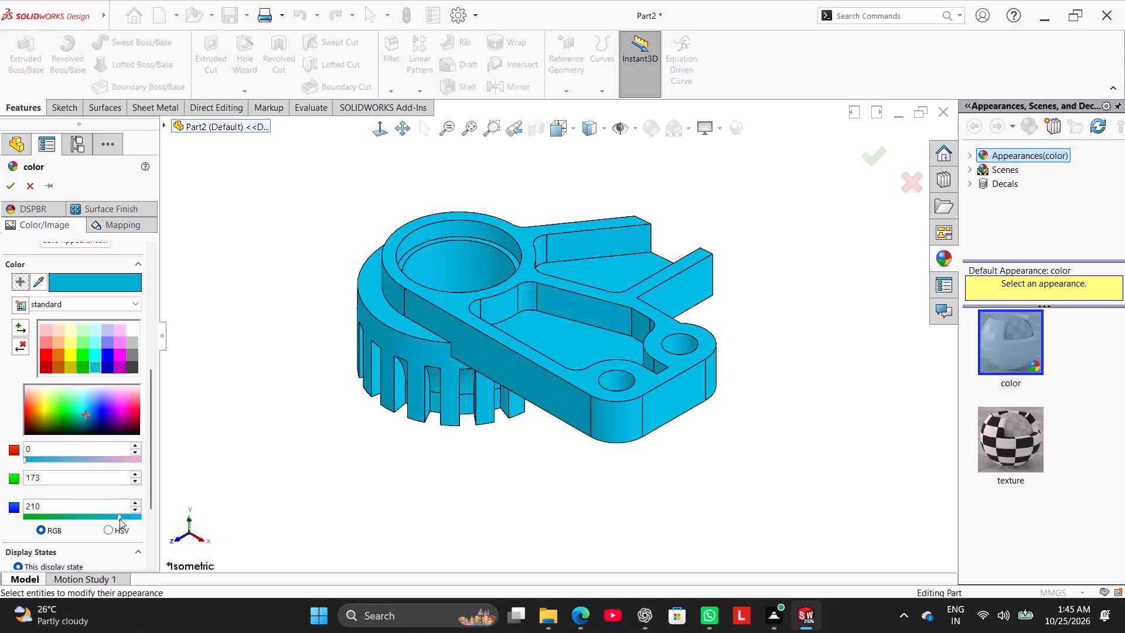
left_click_drag(120, 519, 131, 519)
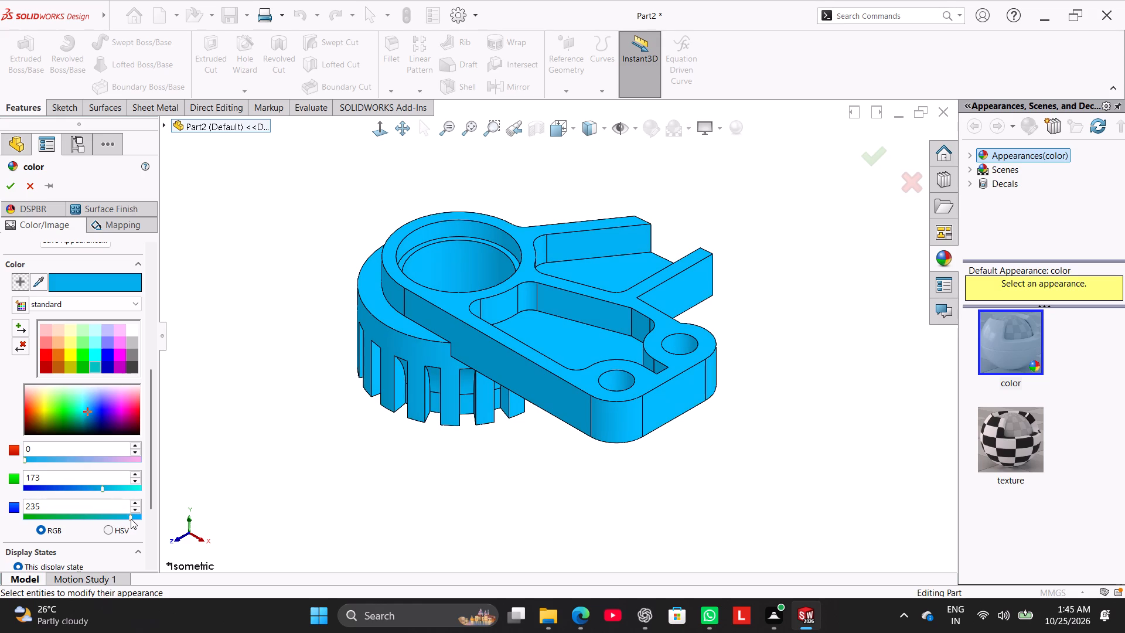
left_click_drag(131, 519, 124, 519)
right_click(126, 519)
left_click_drag(124, 519, 117, 517)
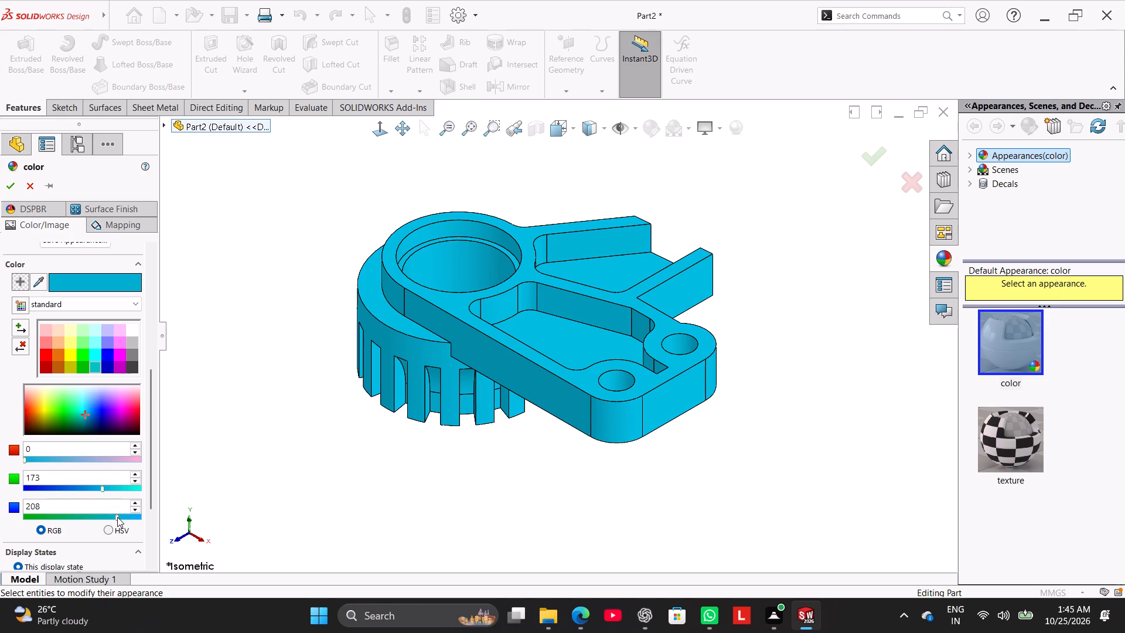
left_click_drag(117, 517, 114, 516)
left_click_drag(114, 516, 112, 515)
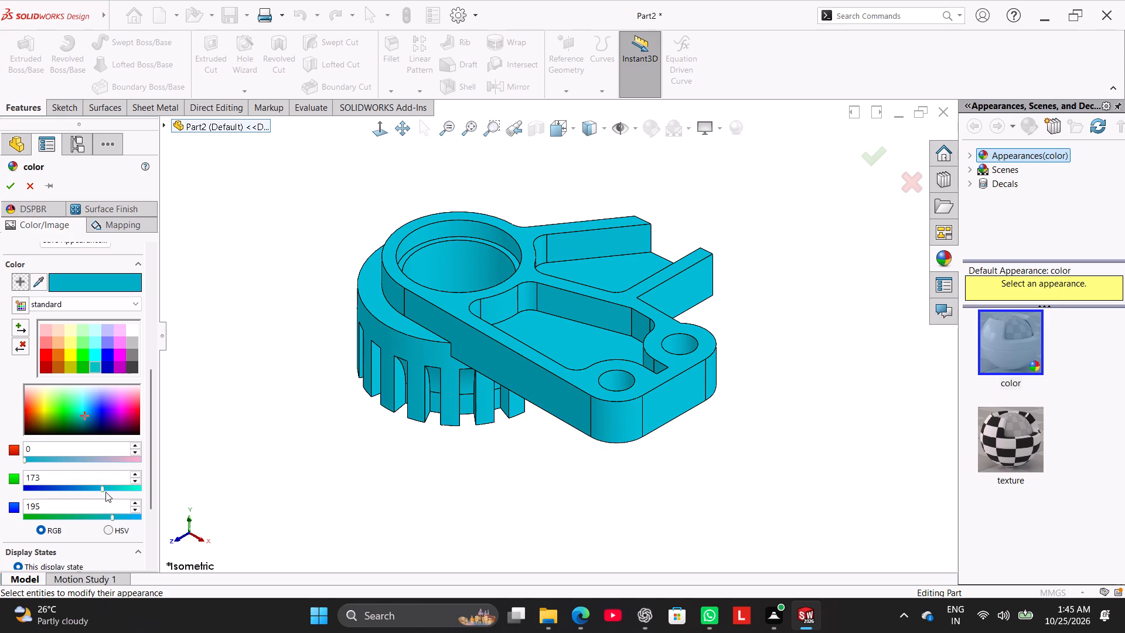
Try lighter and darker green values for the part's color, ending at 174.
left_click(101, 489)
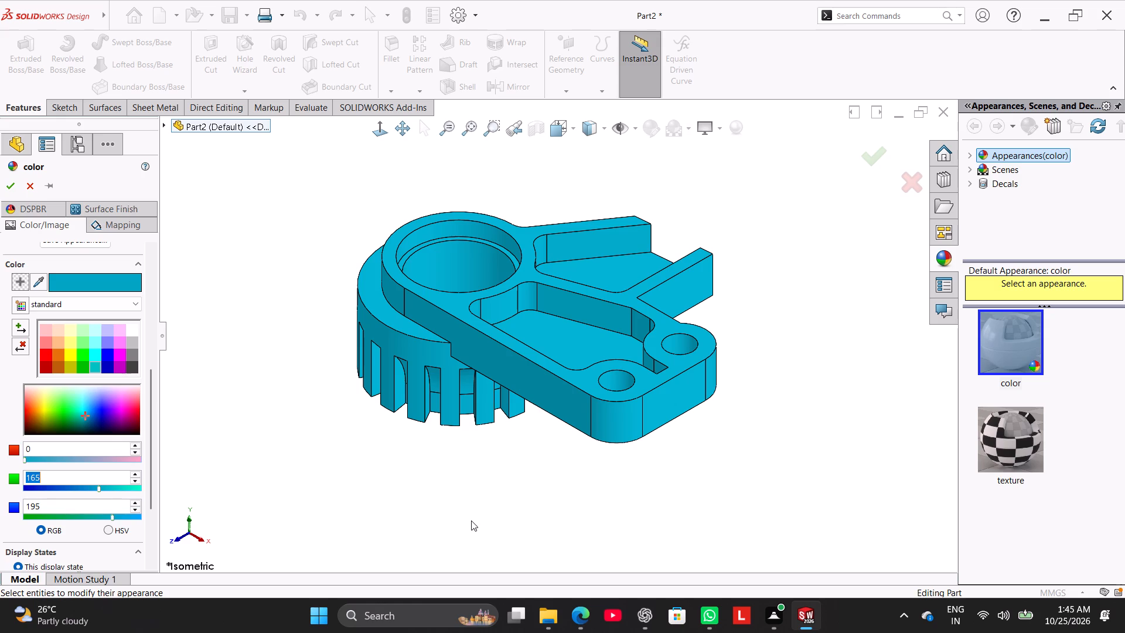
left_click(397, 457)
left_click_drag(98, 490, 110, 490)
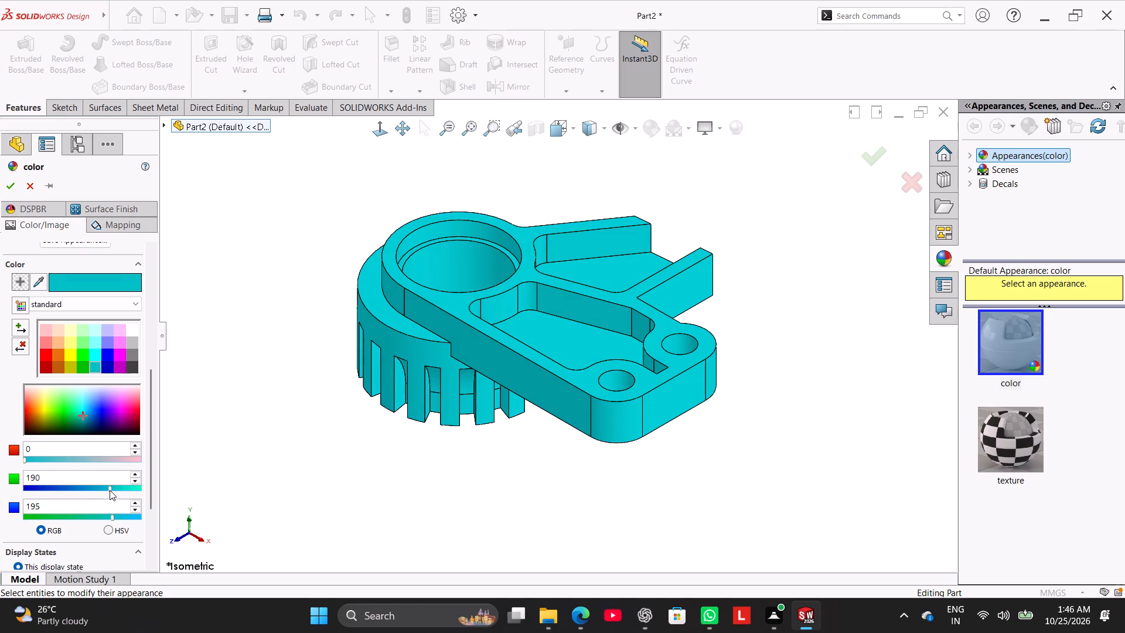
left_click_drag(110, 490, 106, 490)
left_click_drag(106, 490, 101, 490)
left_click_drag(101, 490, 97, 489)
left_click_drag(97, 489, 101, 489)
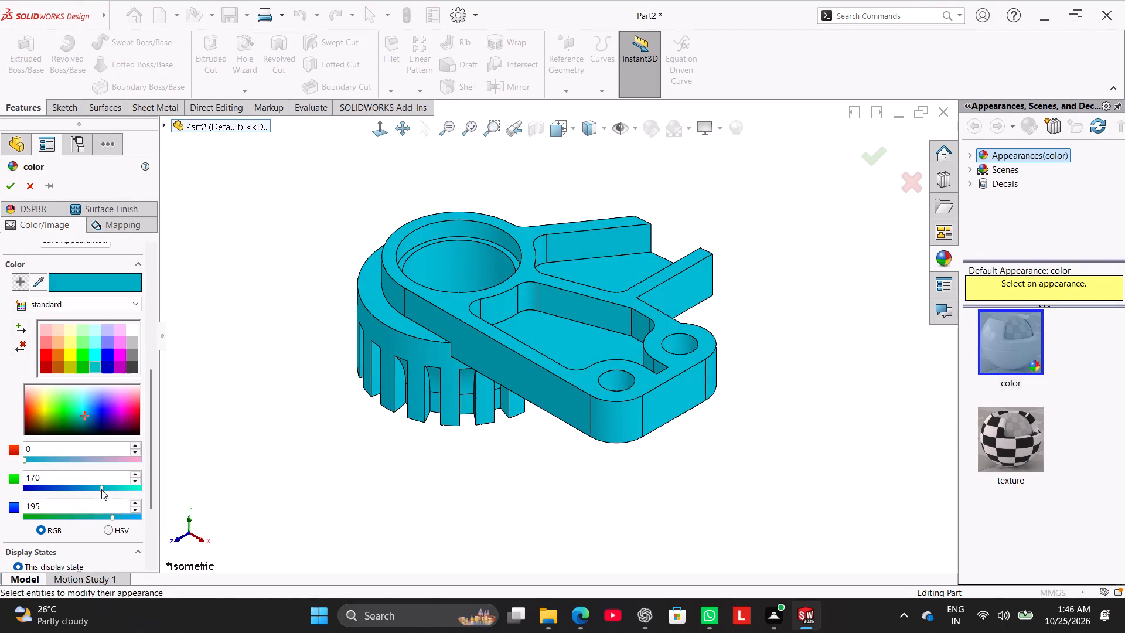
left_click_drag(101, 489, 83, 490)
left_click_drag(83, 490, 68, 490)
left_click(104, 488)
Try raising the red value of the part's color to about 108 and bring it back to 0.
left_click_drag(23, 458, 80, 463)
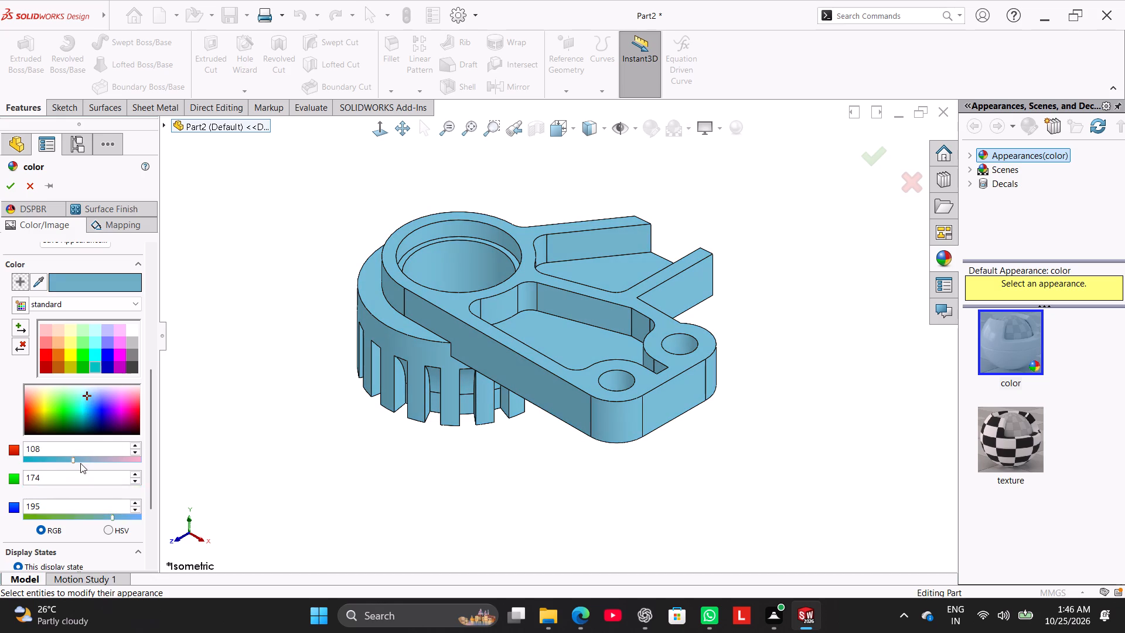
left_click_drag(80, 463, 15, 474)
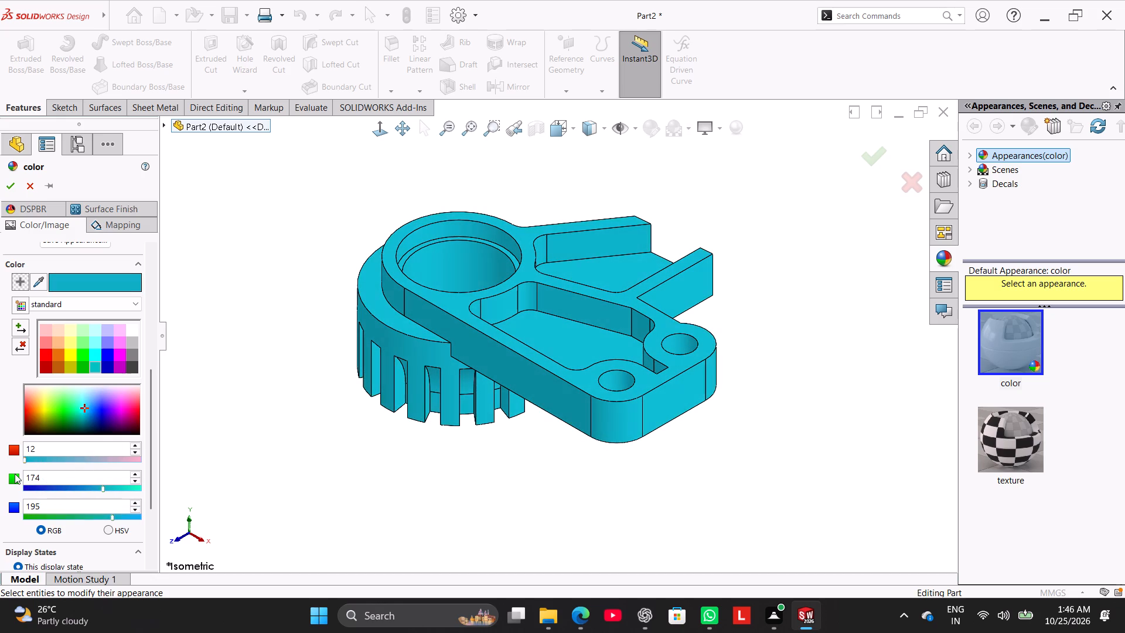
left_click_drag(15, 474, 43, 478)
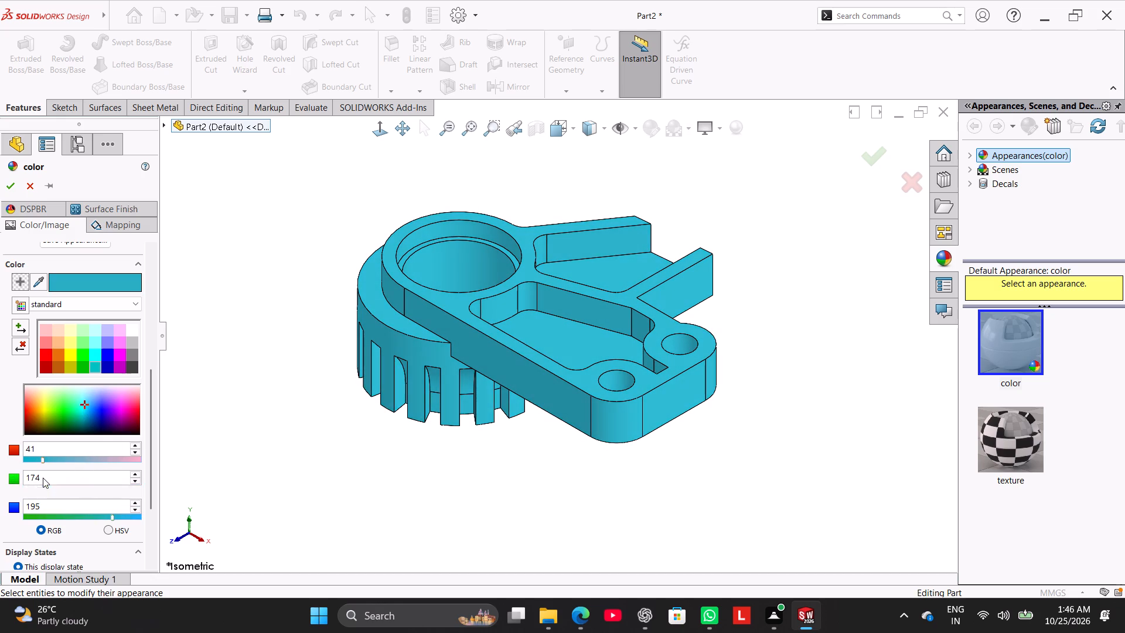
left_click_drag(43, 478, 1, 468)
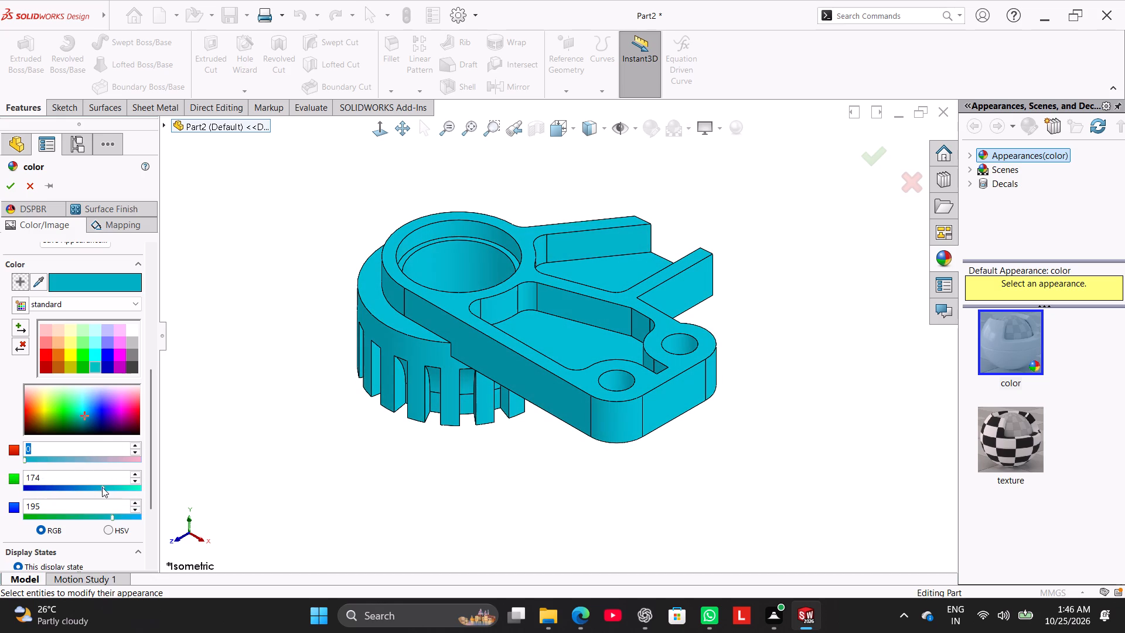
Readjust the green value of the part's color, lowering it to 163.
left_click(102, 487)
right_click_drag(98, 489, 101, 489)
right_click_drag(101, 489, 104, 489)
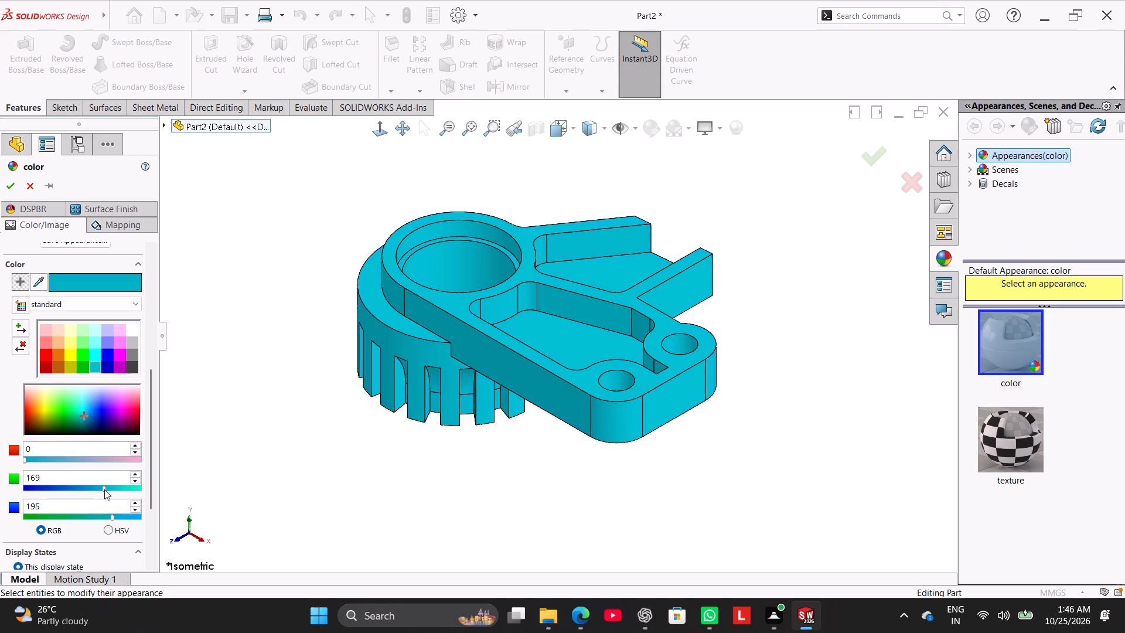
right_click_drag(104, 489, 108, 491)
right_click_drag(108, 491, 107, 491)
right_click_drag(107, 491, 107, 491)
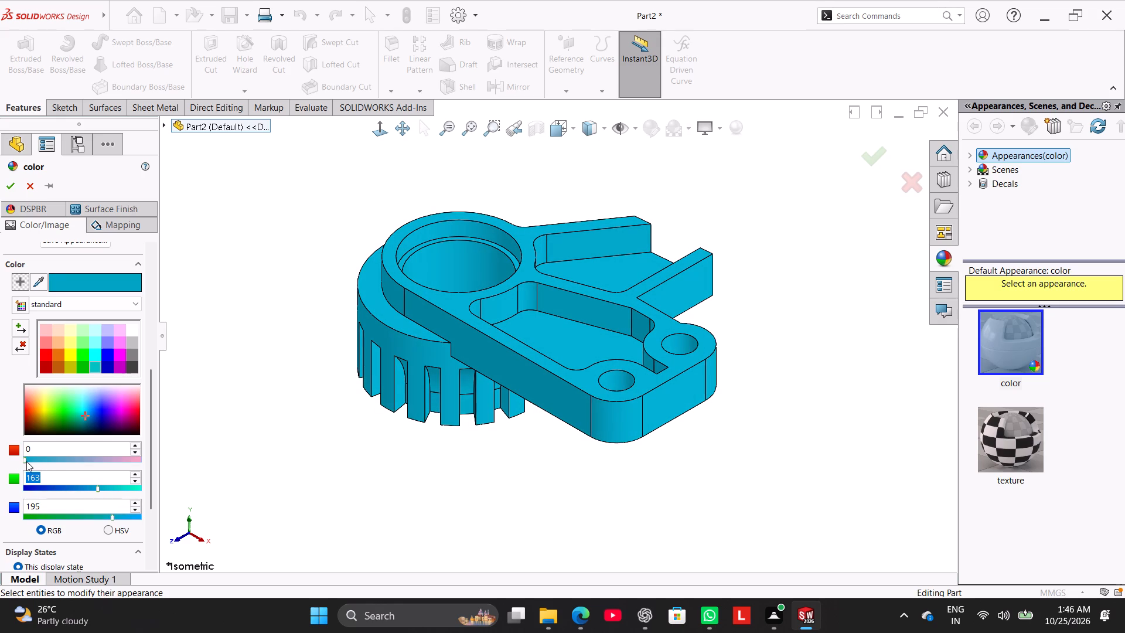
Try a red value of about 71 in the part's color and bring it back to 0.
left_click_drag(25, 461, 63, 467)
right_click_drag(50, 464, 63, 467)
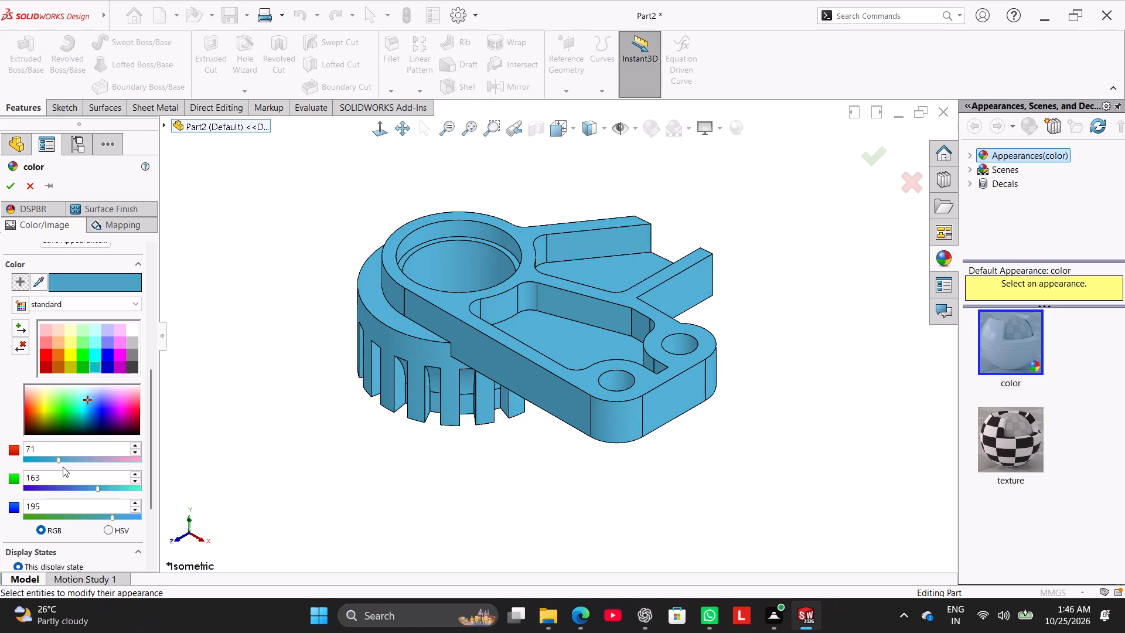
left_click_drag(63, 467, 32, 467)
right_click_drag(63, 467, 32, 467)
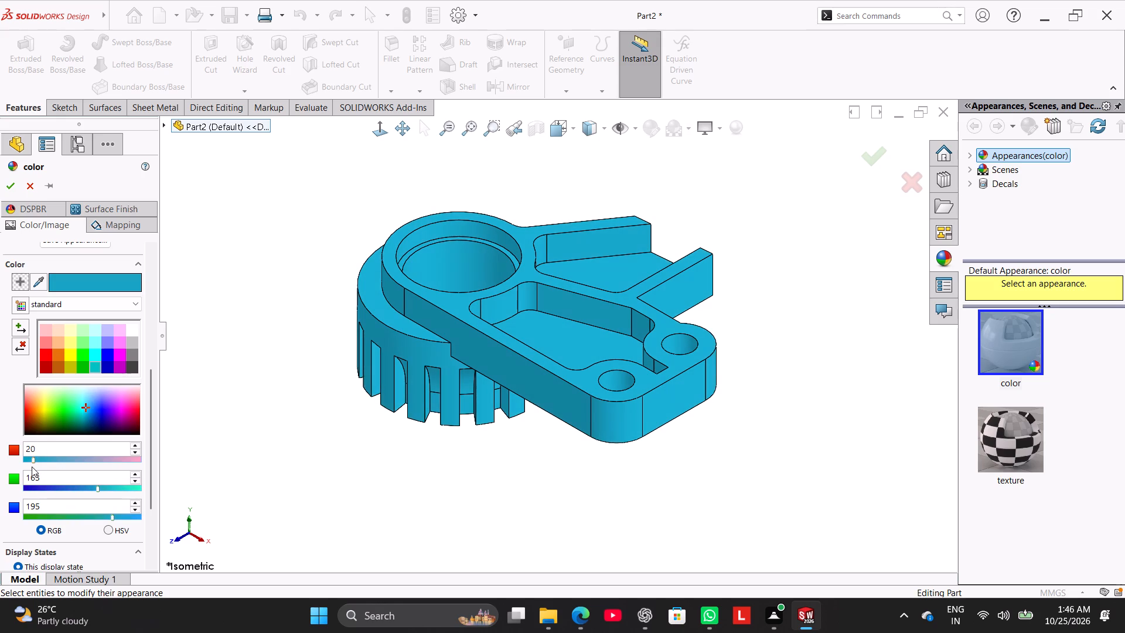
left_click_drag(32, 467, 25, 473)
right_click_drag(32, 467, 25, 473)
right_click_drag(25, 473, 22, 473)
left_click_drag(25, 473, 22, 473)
Set the green value of the part's color to 177 and apply the appearance.
left_click(96, 488)
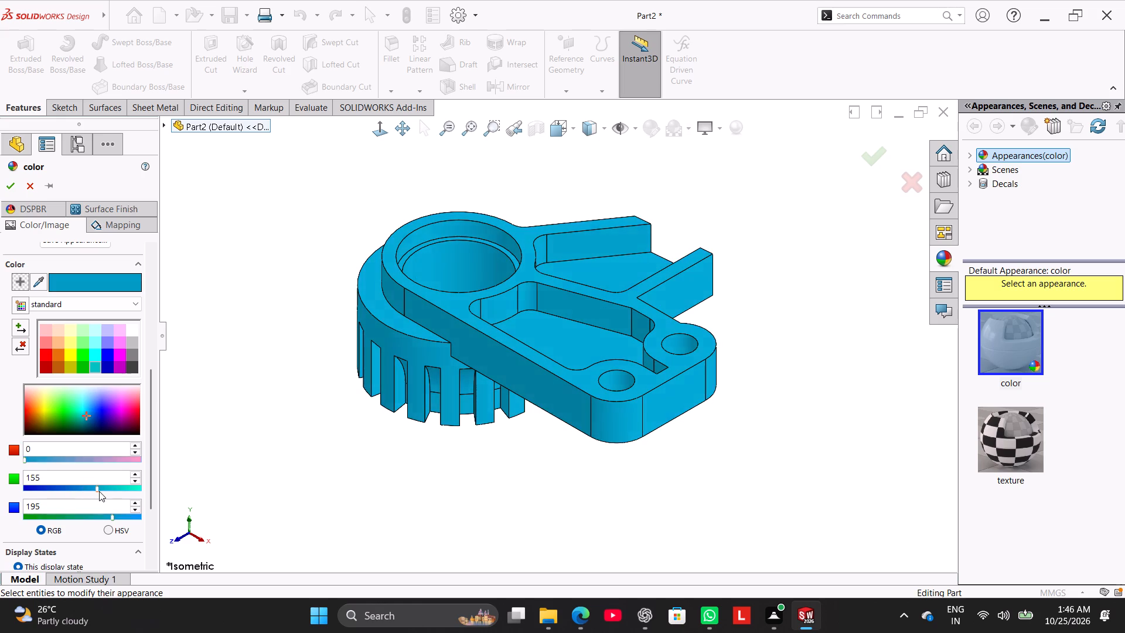
right_click(103, 491)
left_click_drag(97, 487, 97, 486)
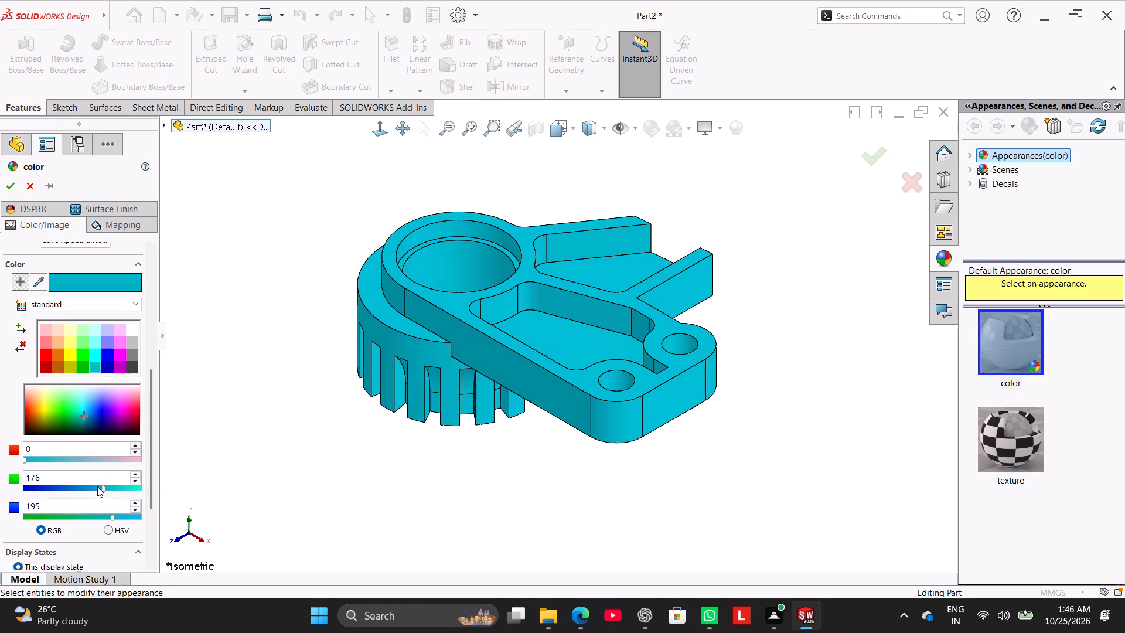
left_click_drag(97, 486, 103, 489)
left_click_drag(103, 489, 105, 489)
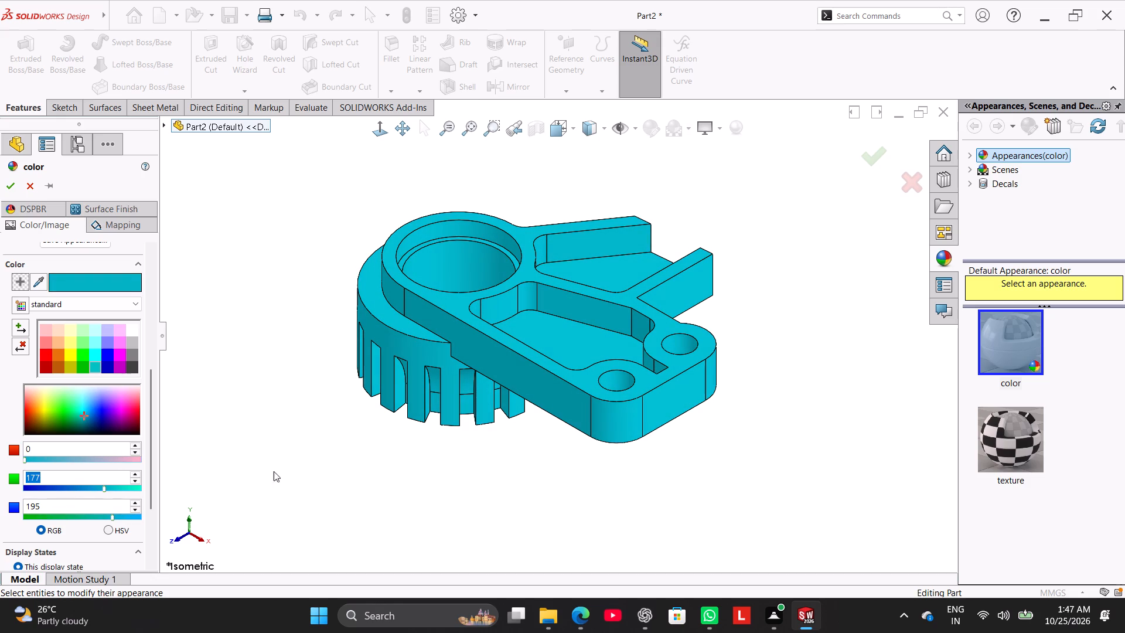
left_click(295, 452)
left_click(13, 188)
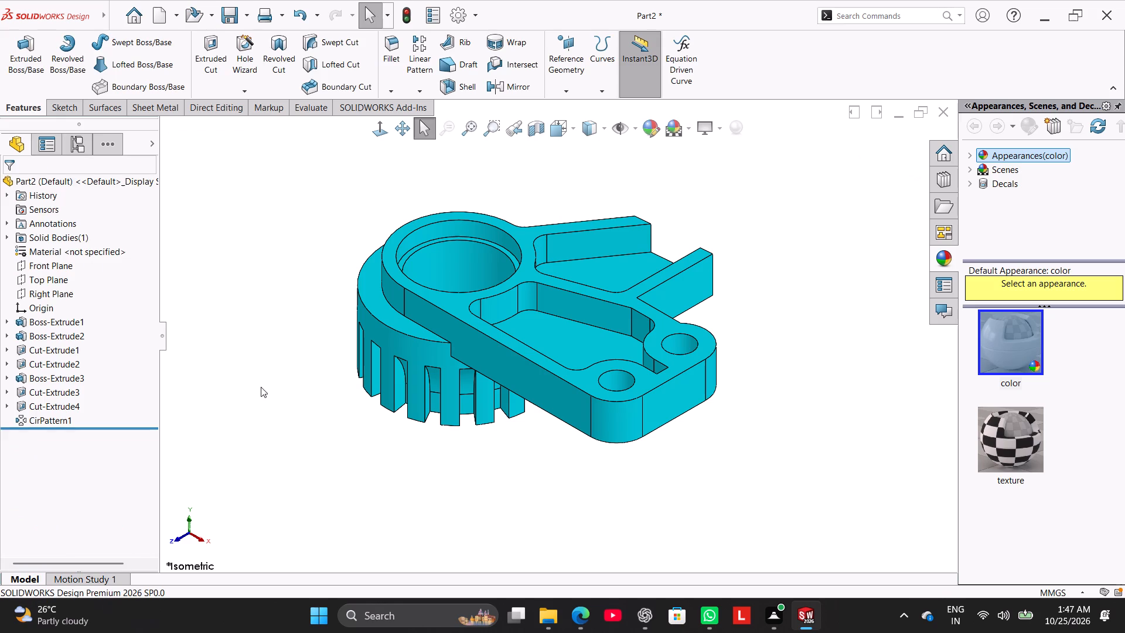
Save the part as Finned Lever Mounting Bracket in the Worked folder as a SOLIDWORKS part file.
right_click_drag(258, 409, 380, 259)
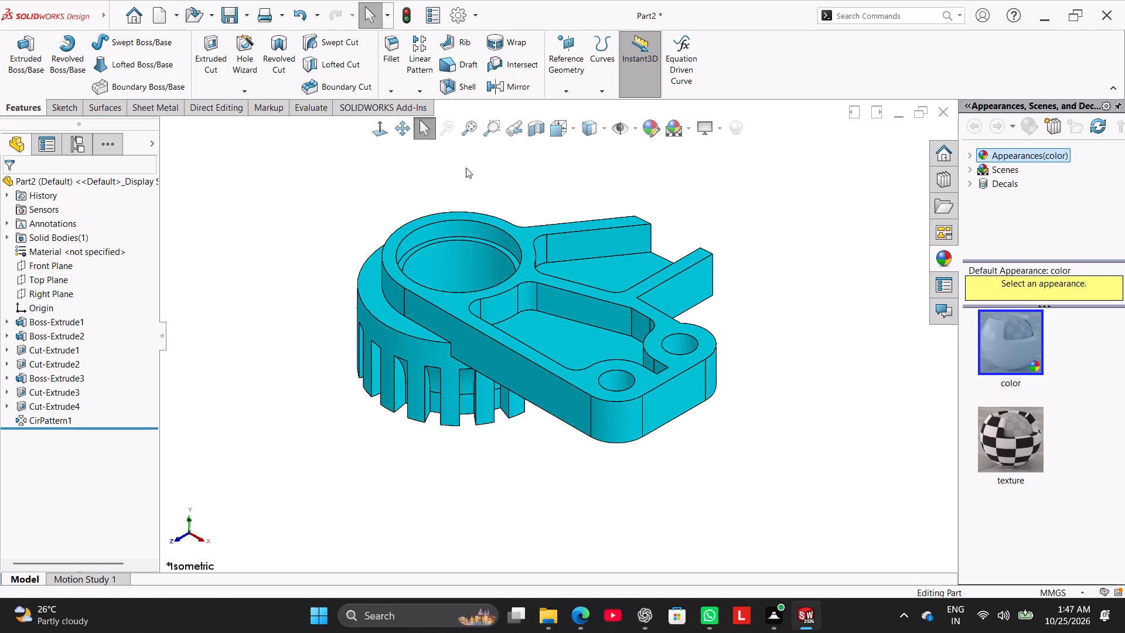
left_click(242, 10)
left_click(251, 53)
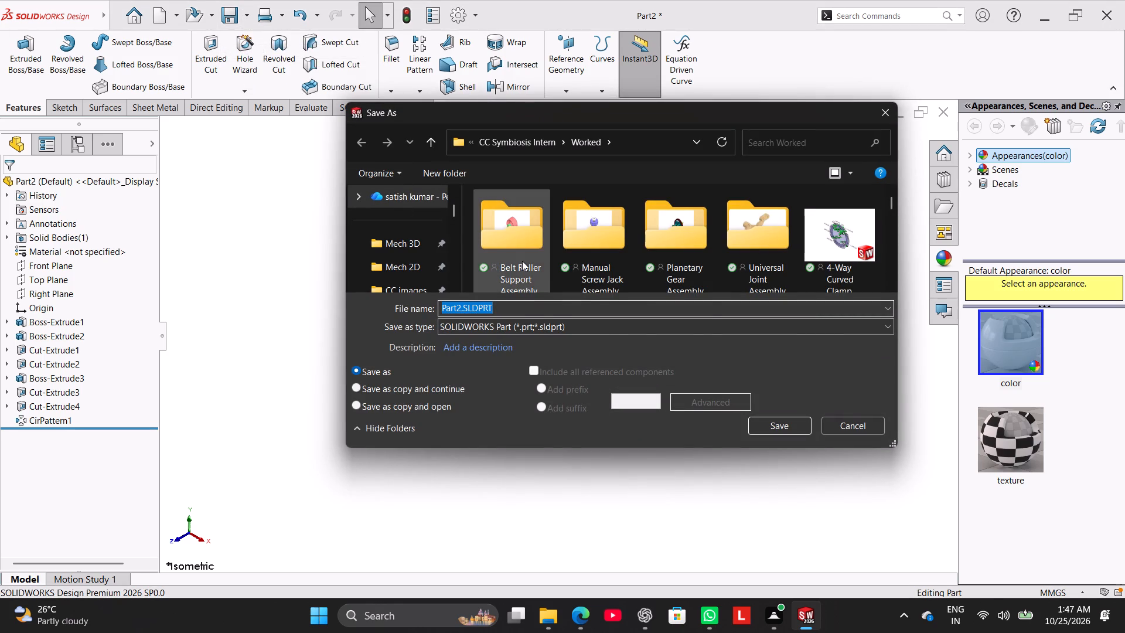
key("ctrl+v")
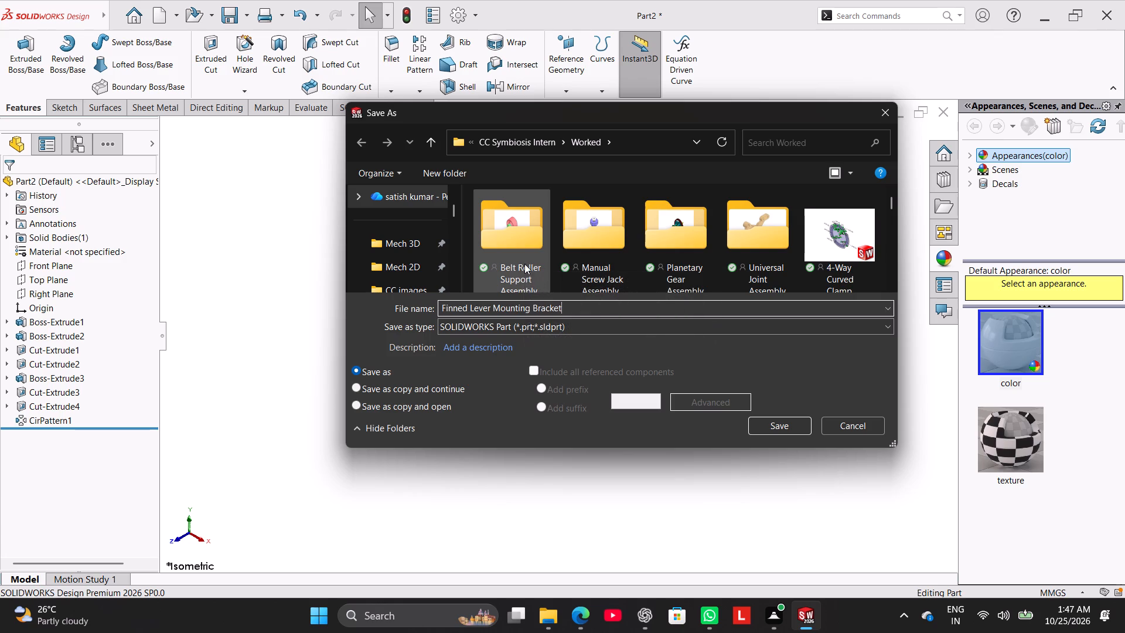
left_click(769, 423)
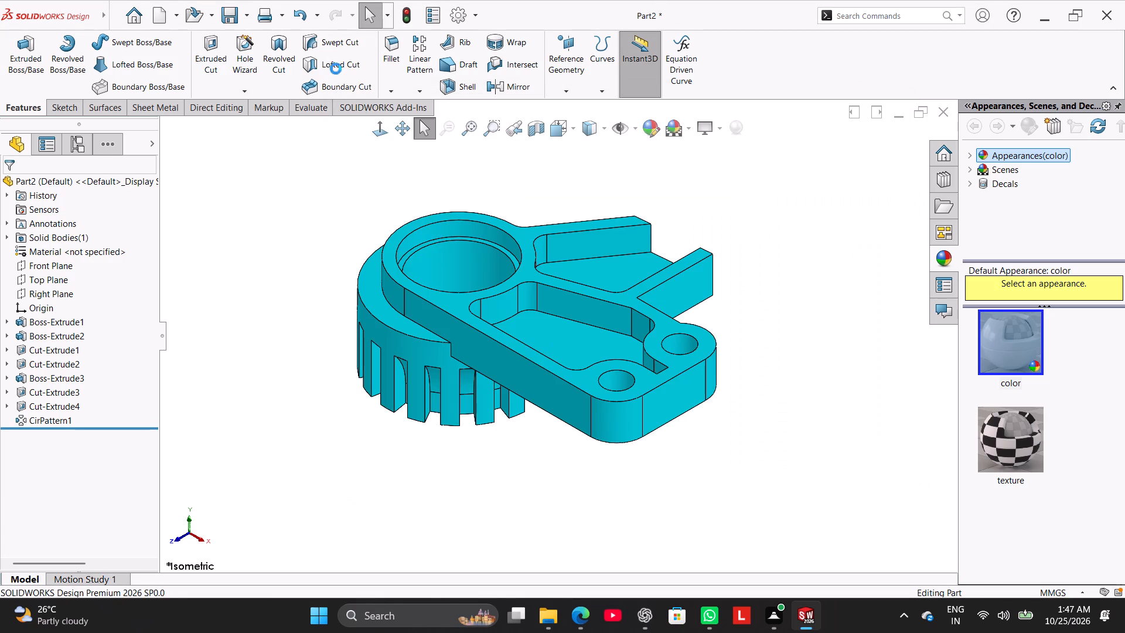
Save a PDF copy of the part as Finned Lever Mounting Bracket.pdf in the Worked folder.
left_click(246, 13)
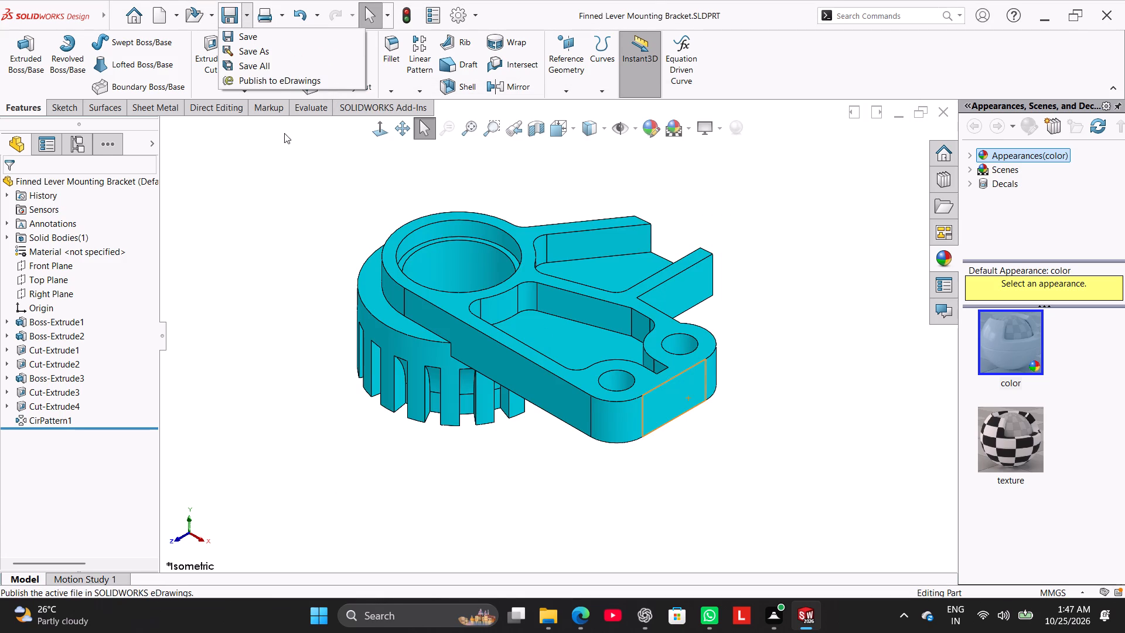
left_click(274, 52)
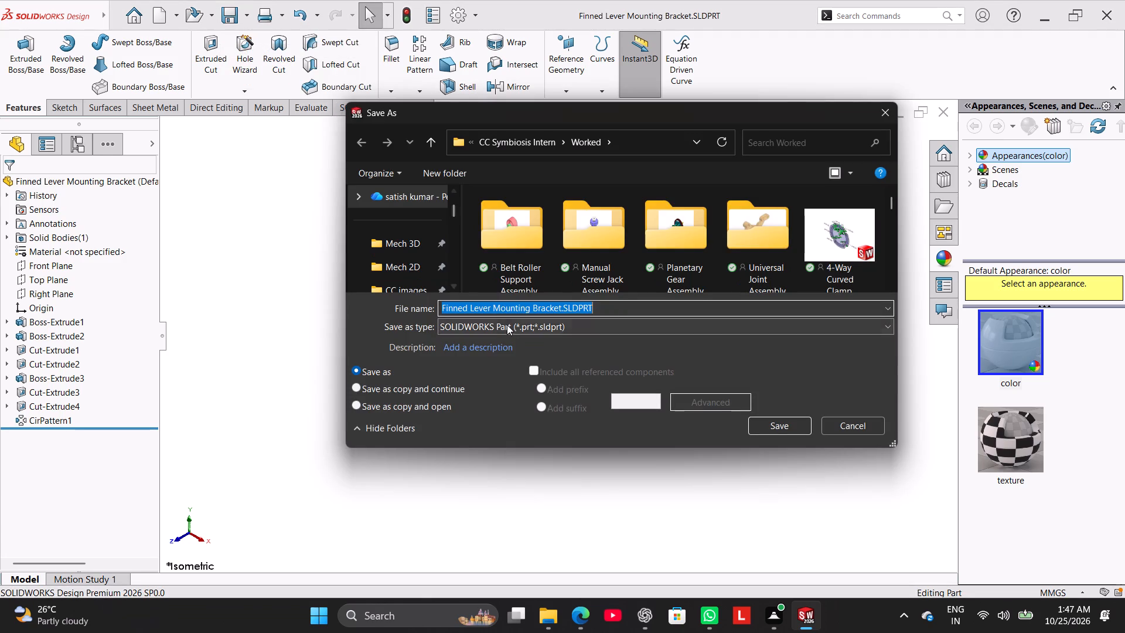
left_click(510, 326)
left_click(562, 113)
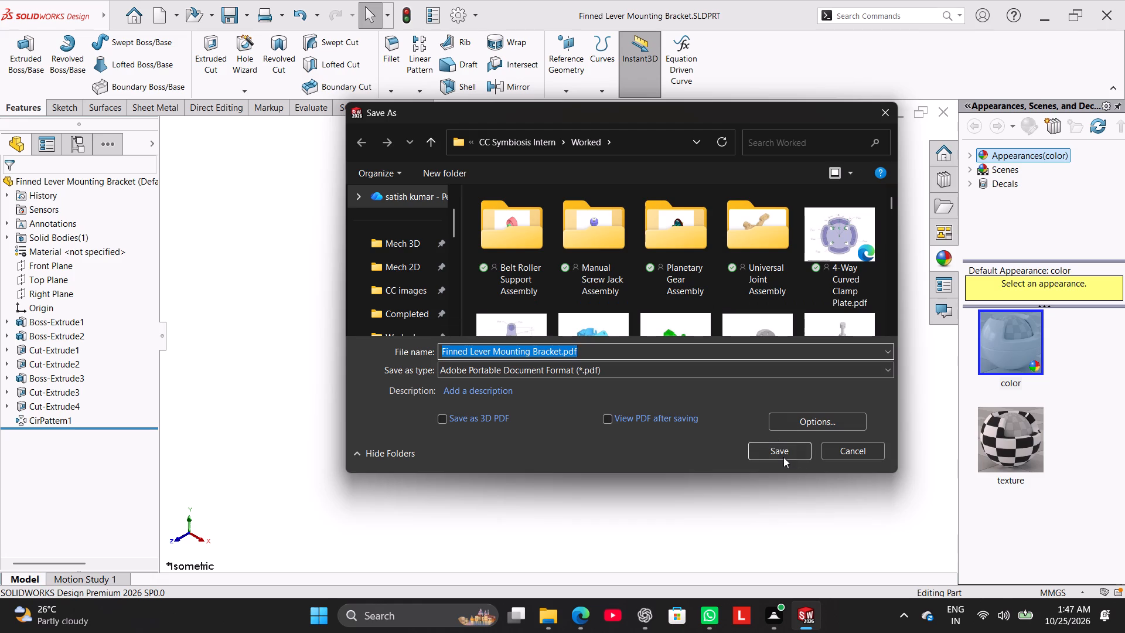
left_click(782, 450)
Close the Finned Lever Mounting Bracket part document.
left_click(942, 116)
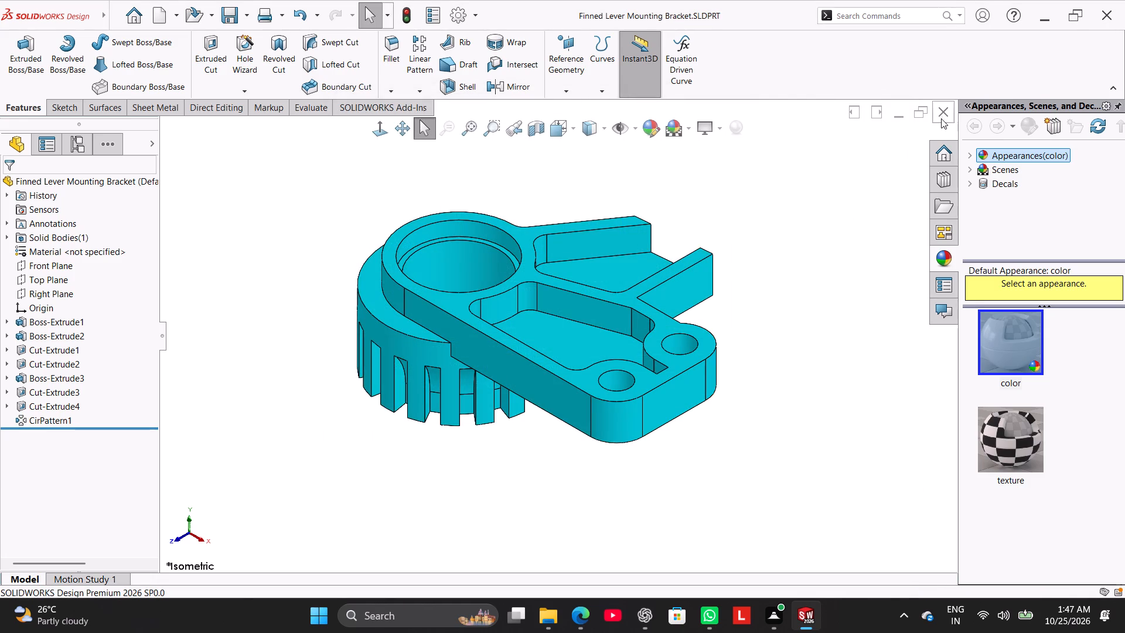